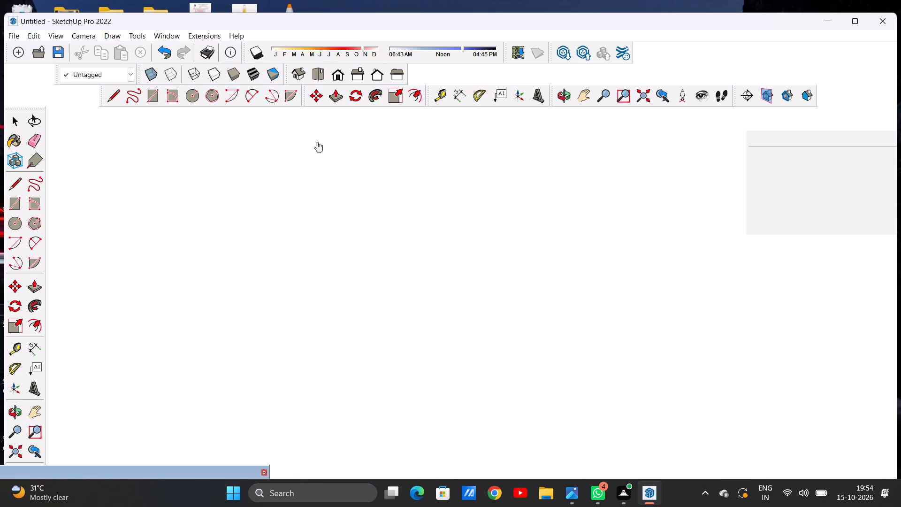
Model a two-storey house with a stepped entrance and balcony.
Switch the untitled model to the standard Top view.
{"action": "scroll", "coordinate": [288, 262], "scroll_direction": "down", "scroll_amount": 20}
{"action": "scroll", "coordinate": [288, 262], "scroll_direction": "down", "scroll_amount": 2}
{"action": "left_click", "coordinate": [318, 65]}
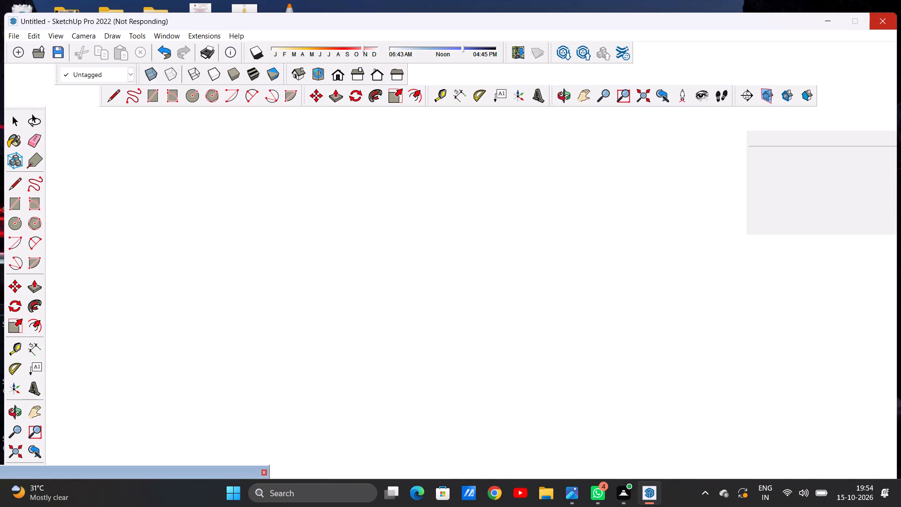
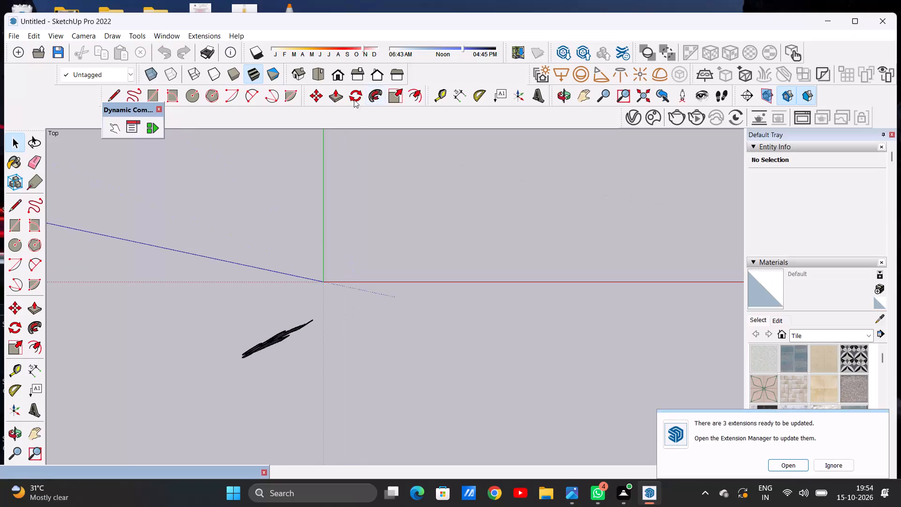
Draw a large rectangle in top view, in the quadrant between the positive red and green axes.
{"action": "left_click", "coordinate": [318, 69]}
{"action": "scroll", "coordinate": [647, 200], "scroll_direction": "up", "scroll_amount": 6}
{"action": "scroll", "coordinate": [162, 232], "scroll_direction": "down", "scroll_amount": 5}
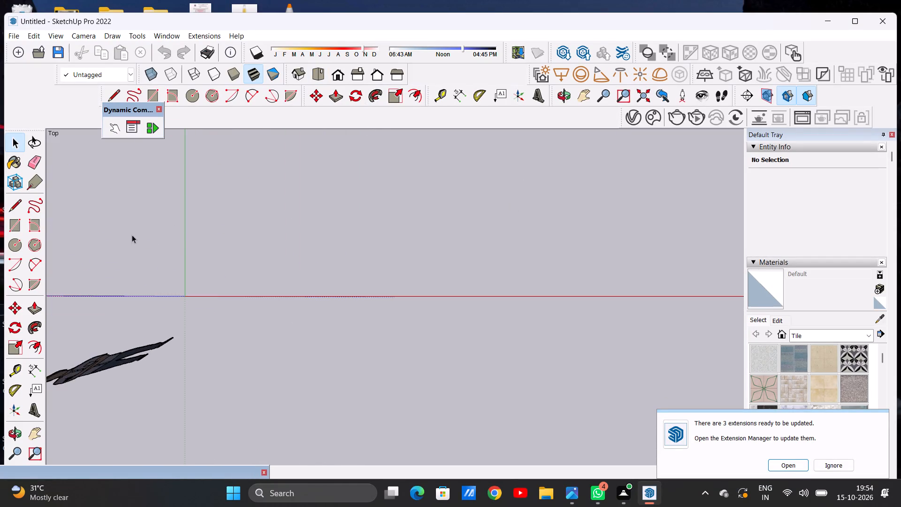
{"action": "scroll", "coordinate": [132, 235], "scroll_direction": "down", "scroll_amount": 6}
{"action": "scroll", "coordinate": [419, 186], "scroll_direction": "up", "scroll_amount": 2}
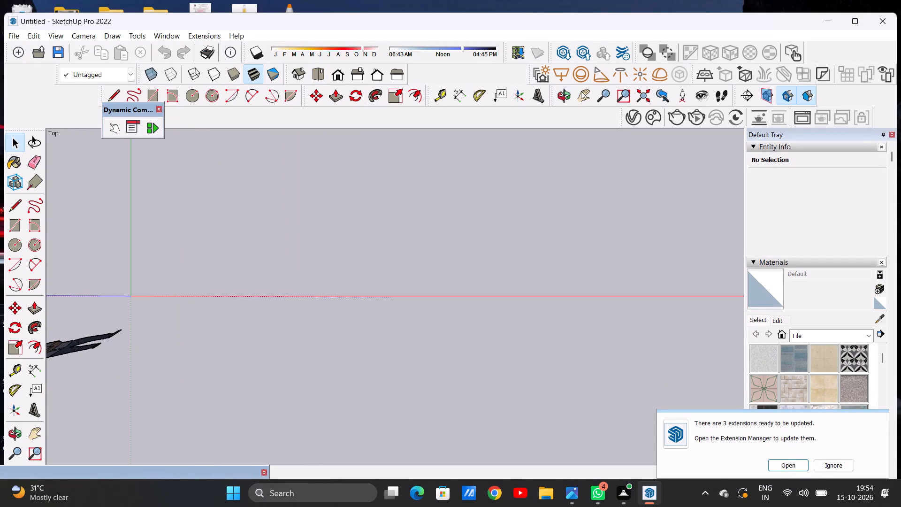
{"action": "left_click", "coordinate": [580, 100]}
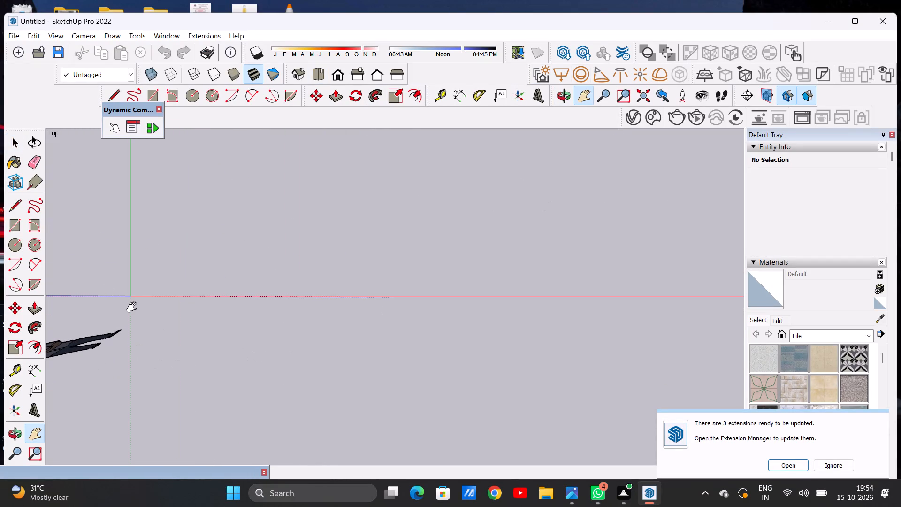
{"action": "left_click_drag", "start_coordinate": [132, 298], "coordinate": [61, 443]}
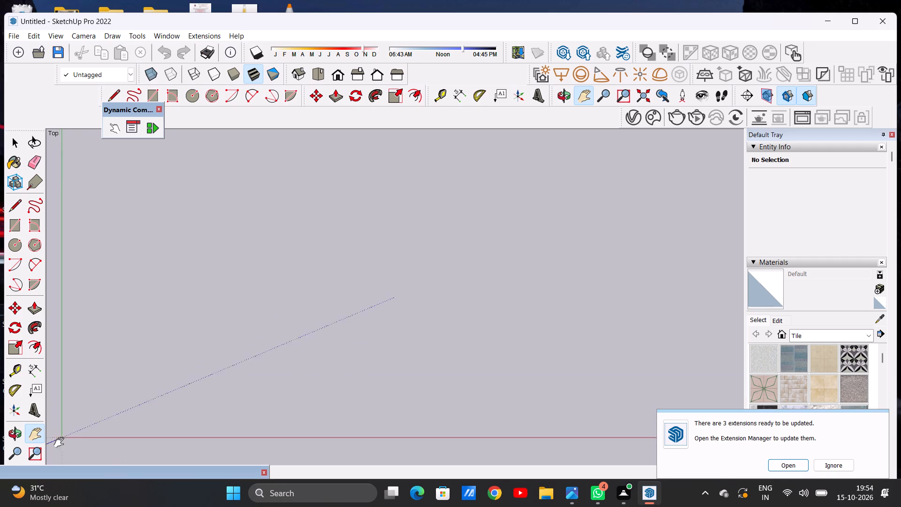
{"action": "left_click_drag", "start_coordinate": [61, 443], "coordinate": [60, 454]}
{"action": "key", "text": "space"}
{"action": "type", "text": "R"}
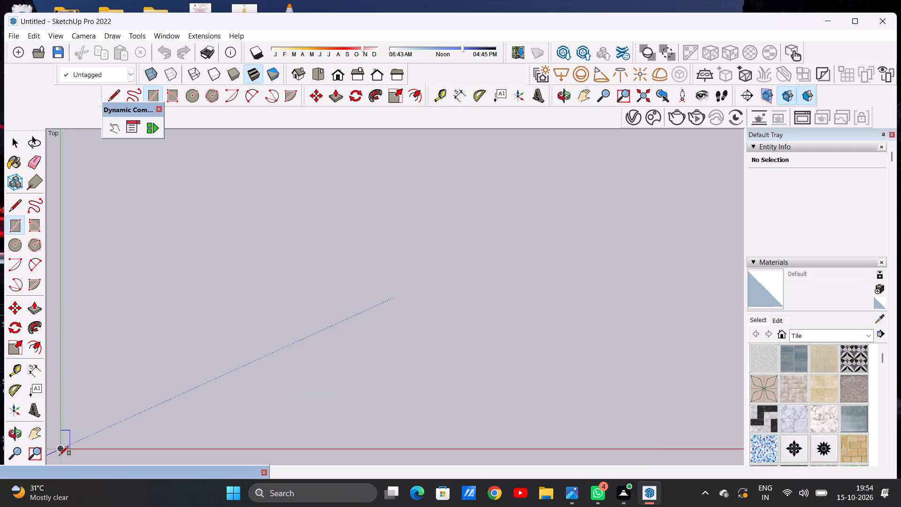
{"action": "left_click", "coordinate": [183, 133]}
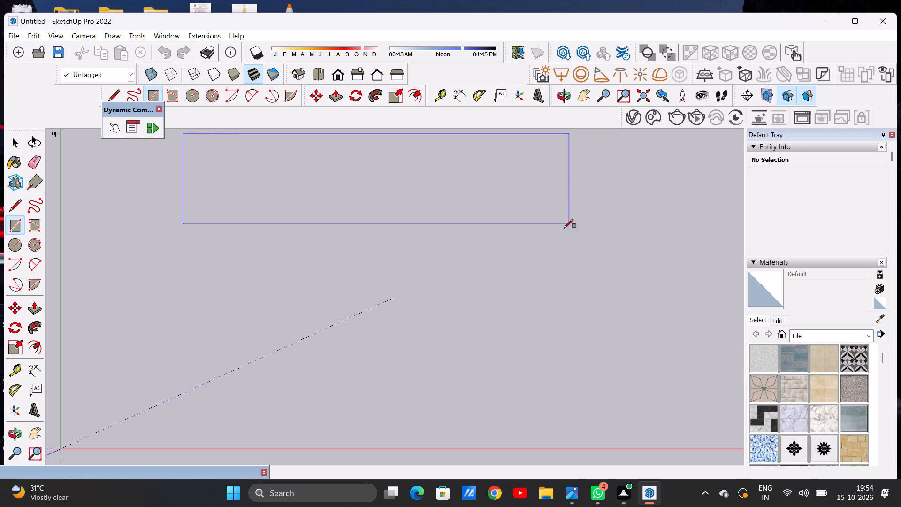
{"action": "left_click", "coordinate": [718, 438]}
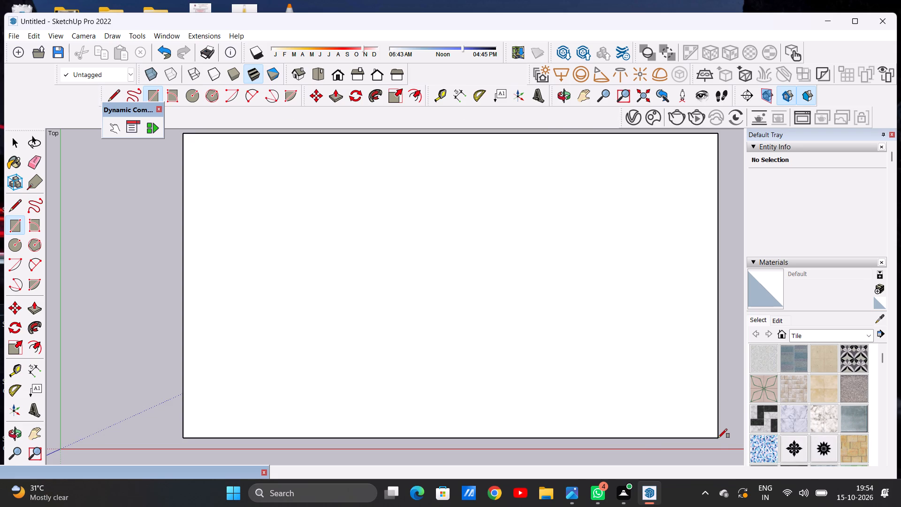
{"action": "key", "text": "space"}
Move the whole rectangle, face and edges, by its upper-right corner diagonally away from the origin.
{"action": "scroll", "coordinate": [253, 356], "scroll_direction": "down", "scroll_amount": 8}
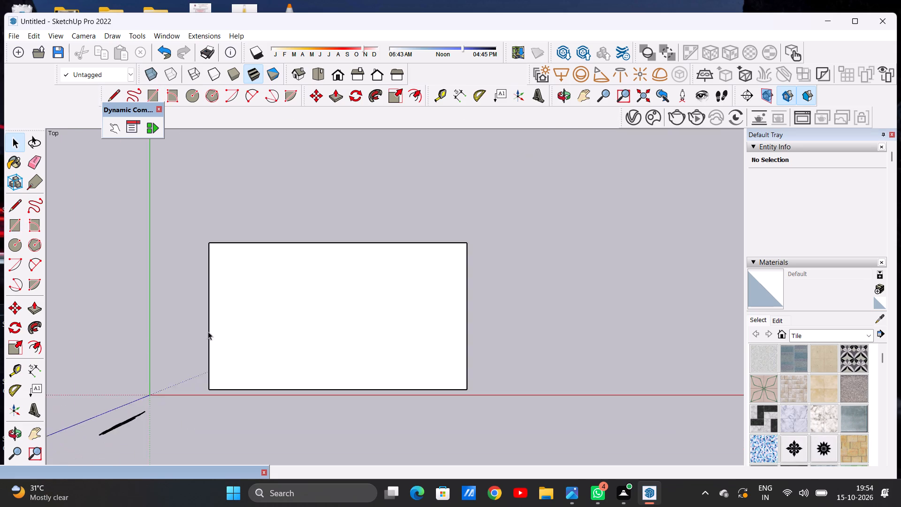
{"action": "scroll", "coordinate": [208, 331], "scroll_direction": "down", "scroll_amount": 20}
{"action": "scroll", "coordinate": [385, 176], "scroll_direction": "up", "scroll_amount": 6}
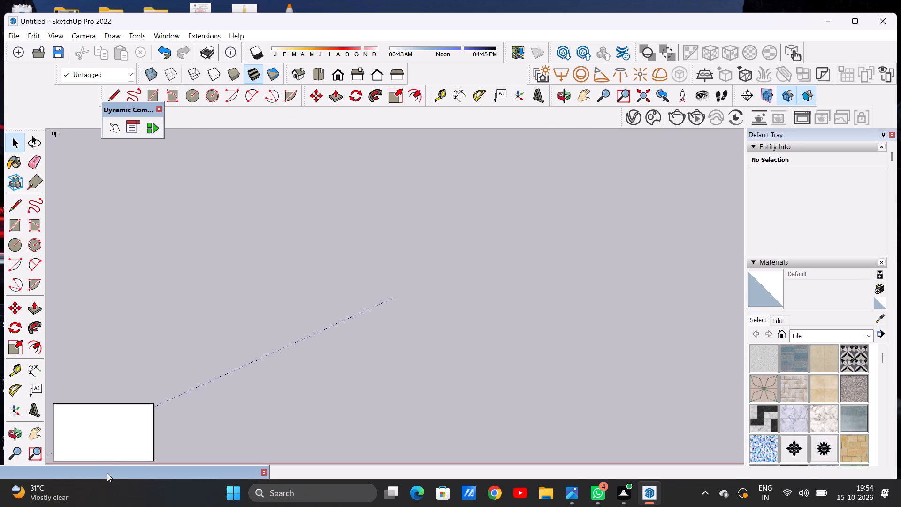
{"action": "double_click", "coordinate": [117, 431]}
{"action": "key", "text": "m"}
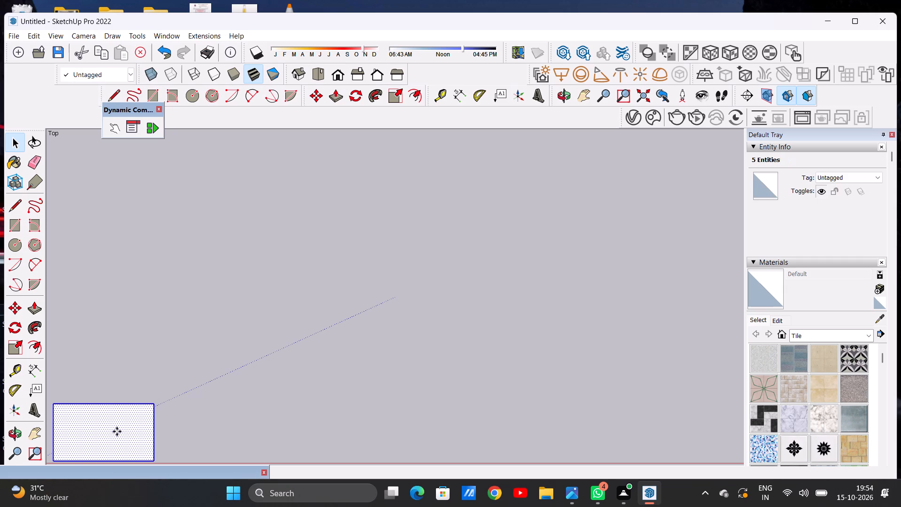
{"action": "left_click", "coordinate": [154, 405]}
{"action": "left_click", "coordinate": [413, 290]}
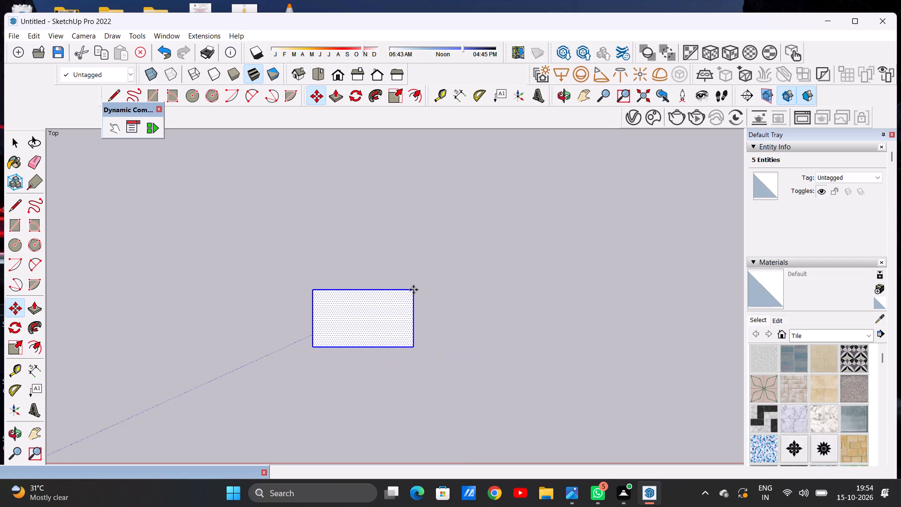
{"action": "key", "text": "space"}
{"action": "left_click", "coordinate": [458, 292]}
In top view, add a narrower rectangle along the full length of the first rectangle's upper edge.
{"action": "scroll", "coordinate": [336, 310], "scroll_direction": "up", "scroll_amount": 2}
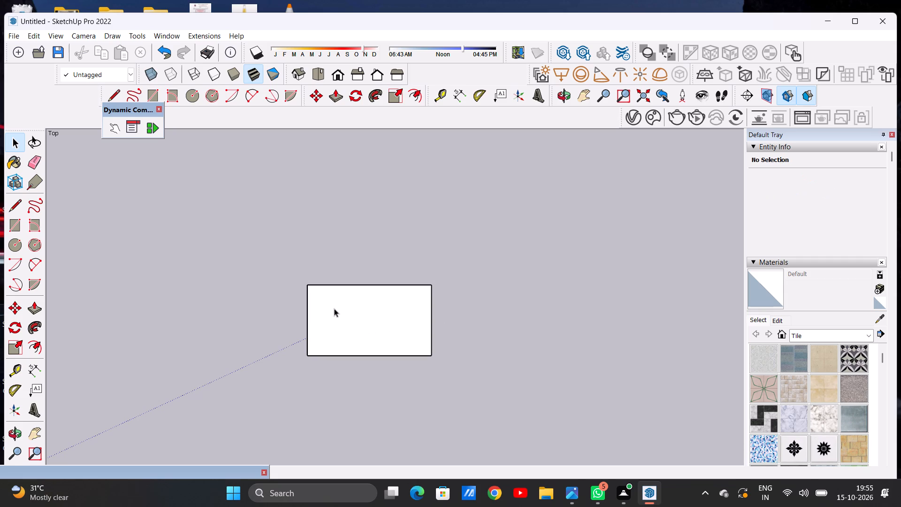
{"action": "scroll", "coordinate": [334, 308], "scroll_direction": "up", "scroll_amount": 3}
{"action": "scroll", "coordinate": [392, 258], "scroll_direction": "down", "scroll_amount": 11}
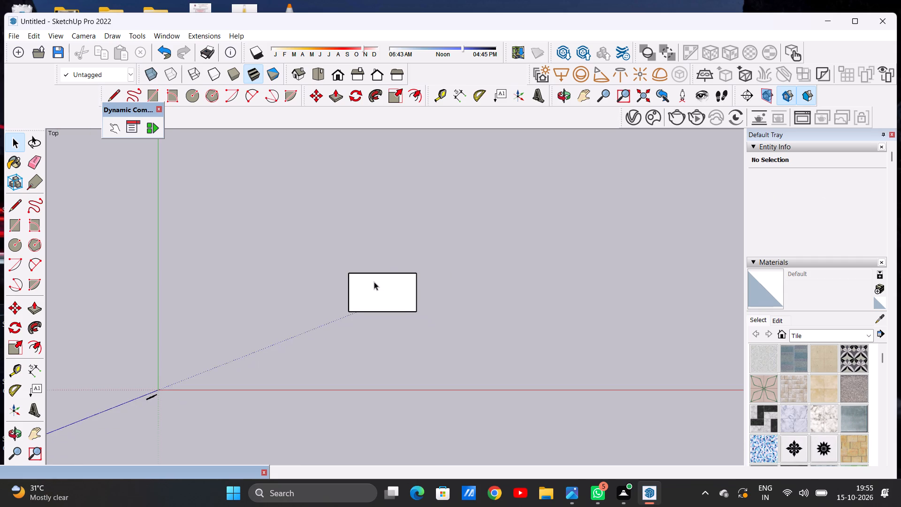
{"action": "scroll", "coordinate": [385, 283], "scroll_direction": "up", "scroll_amount": 8}
{"action": "middle_click_drag", "start_coordinate": [398, 391], "coordinate": [387, 341]}
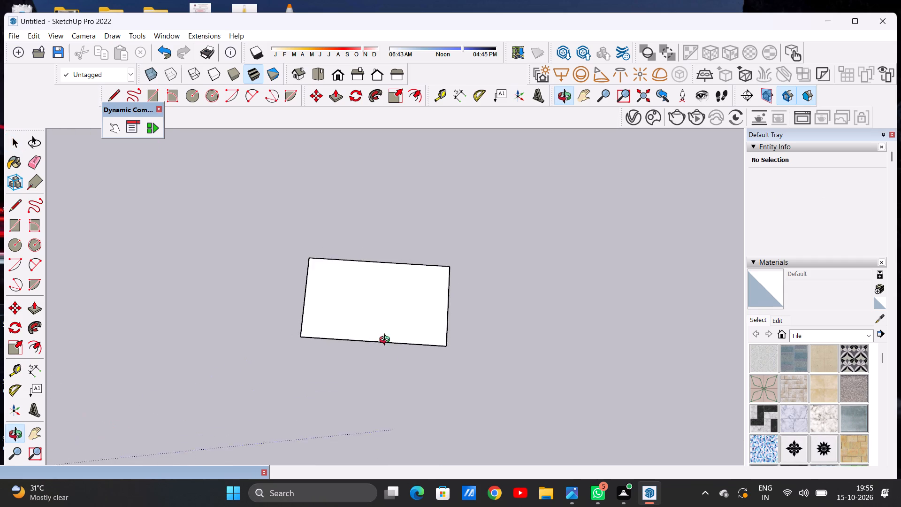
{"action": "middle_click_drag", "start_coordinate": [387, 341], "coordinate": [385, 378]}
{"action": "left_click", "coordinate": [319, 73]}
{"action": "scroll", "coordinate": [444, 294], "scroll_direction": "up", "scroll_amount": 4}
{"action": "scroll", "coordinate": [389, 295], "scroll_direction": "up", "scroll_amount": 1}
{"action": "key", "text": "r"}
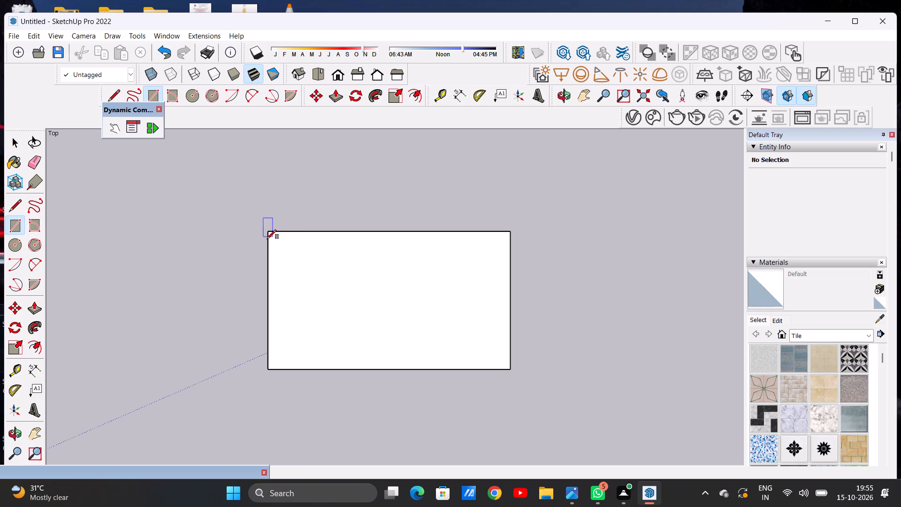
{"action": "left_click", "coordinate": [266, 232]}
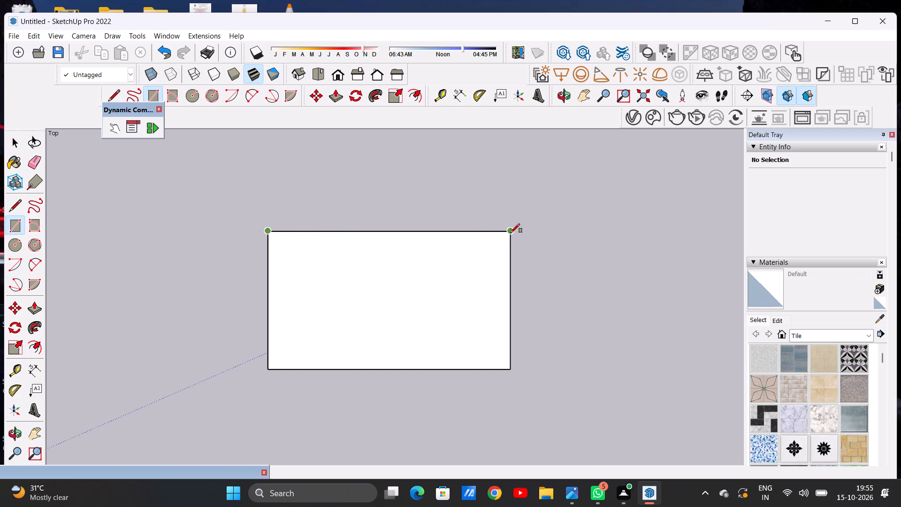
{"action": "left_click", "coordinate": [511, 233]}
{"action": "left_click", "coordinate": [518, 178]}
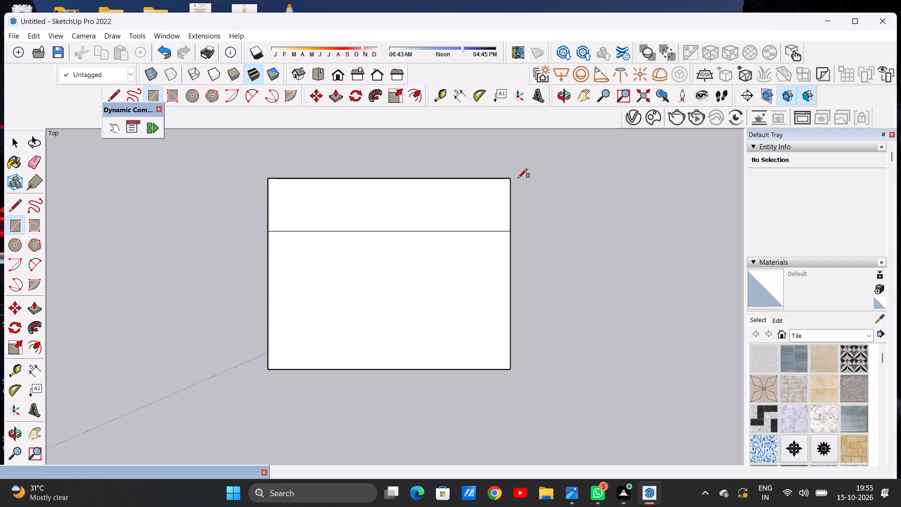
Add a rectangle along the right side of the shape, spanning the combined height of both existing rectangles.
{"action": "left_click", "coordinate": [512, 179]}
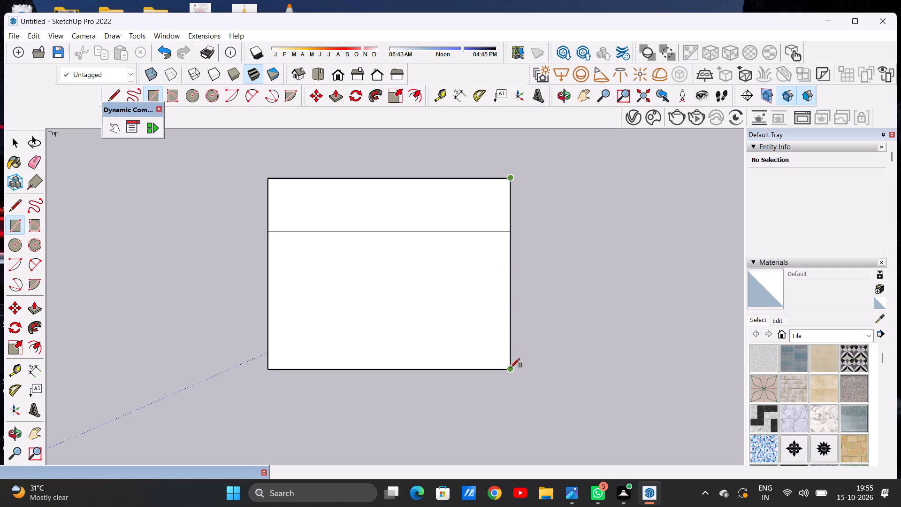
{"action": "left_click", "coordinate": [511, 368]}
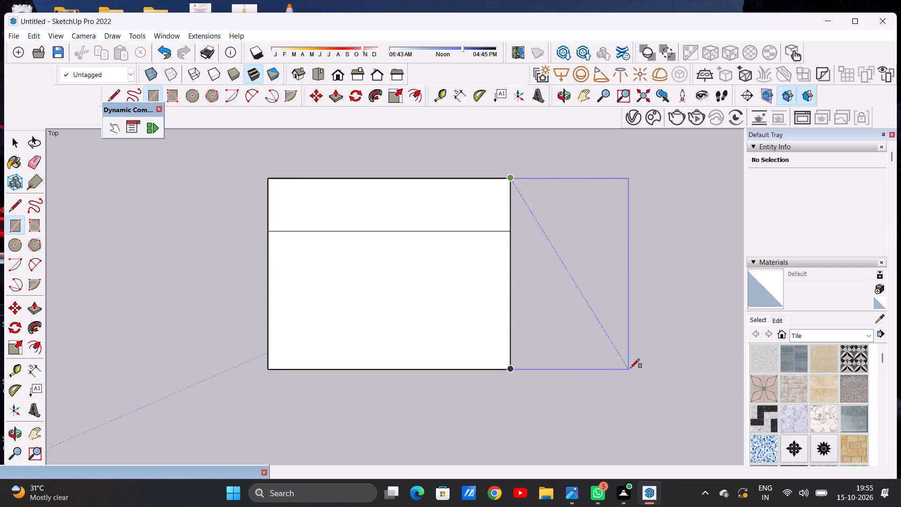
{"action": "left_click", "coordinate": [630, 368]}
{"action": "key", "text": "space"}
Erase the interior dividing edges so the three adjoining rectangles merge into one single rectangular face.
{"action": "key", "text": "e"}
{"action": "left_click_drag", "start_coordinate": [538, 255], "coordinate": [470, 268]}
{"action": "left_click_drag", "start_coordinate": [469, 216], "coordinate": [445, 219]}
{"action": "left_click_drag", "start_coordinate": [458, 219], "coordinate": [509, 253]}
{"action": "left_click_drag", "start_coordinate": [514, 220], "coordinate": [485, 224]}
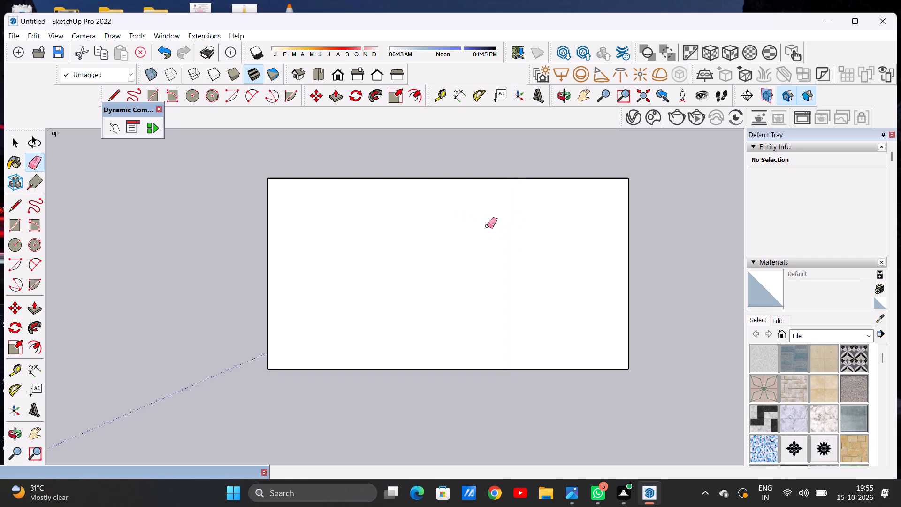
{"action": "key", "text": "space"}
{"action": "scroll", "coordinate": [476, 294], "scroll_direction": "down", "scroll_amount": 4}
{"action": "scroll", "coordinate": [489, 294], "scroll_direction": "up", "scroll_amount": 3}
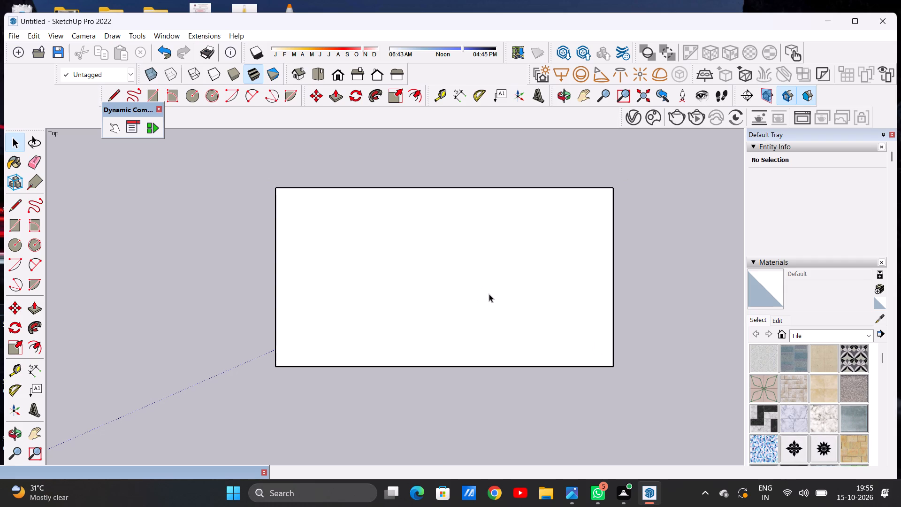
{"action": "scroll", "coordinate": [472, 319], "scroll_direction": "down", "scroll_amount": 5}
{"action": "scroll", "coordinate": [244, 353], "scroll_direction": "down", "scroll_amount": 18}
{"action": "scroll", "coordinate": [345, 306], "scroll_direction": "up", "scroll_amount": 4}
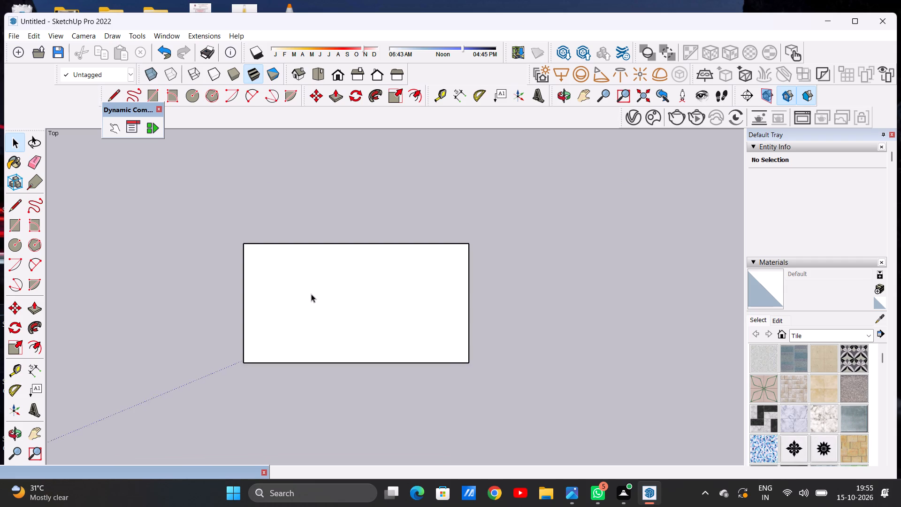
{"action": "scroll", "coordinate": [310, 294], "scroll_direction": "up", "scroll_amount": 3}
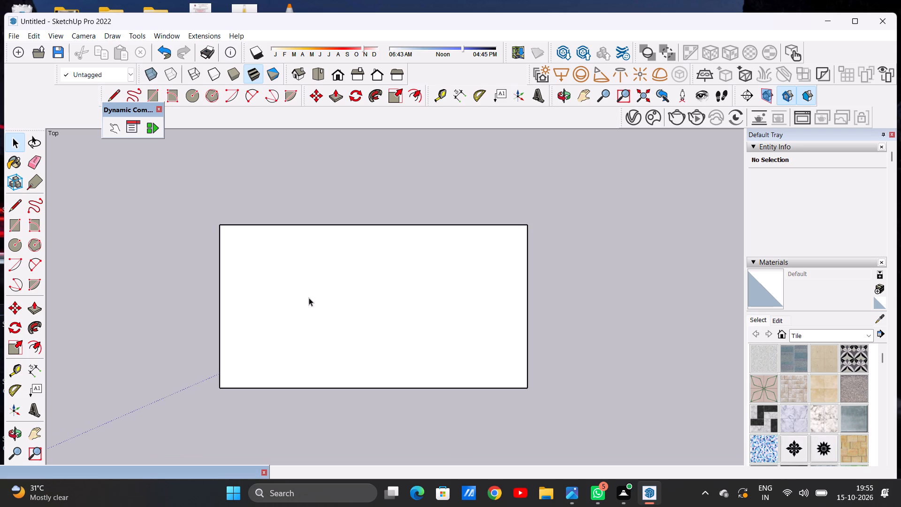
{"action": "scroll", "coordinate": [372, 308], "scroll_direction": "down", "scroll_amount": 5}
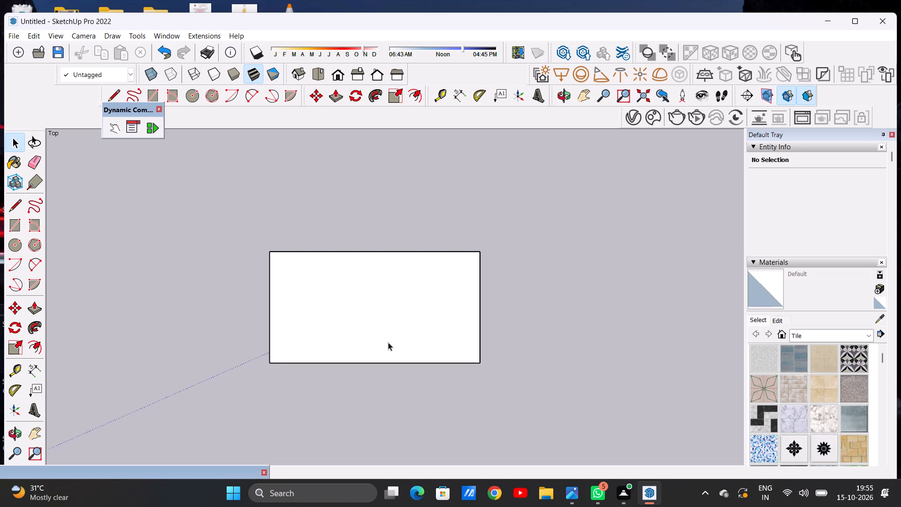
Push/Pull the merged rectangular face up 9" to form a thin slab.
{"action": "middle_click_drag", "start_coordinate": [388, 353], "coordinate": [390, 265]}
{"action": "scroll", "coordinate": [374, 285], "scroll_direction": "up", "scroll_amount": 1}
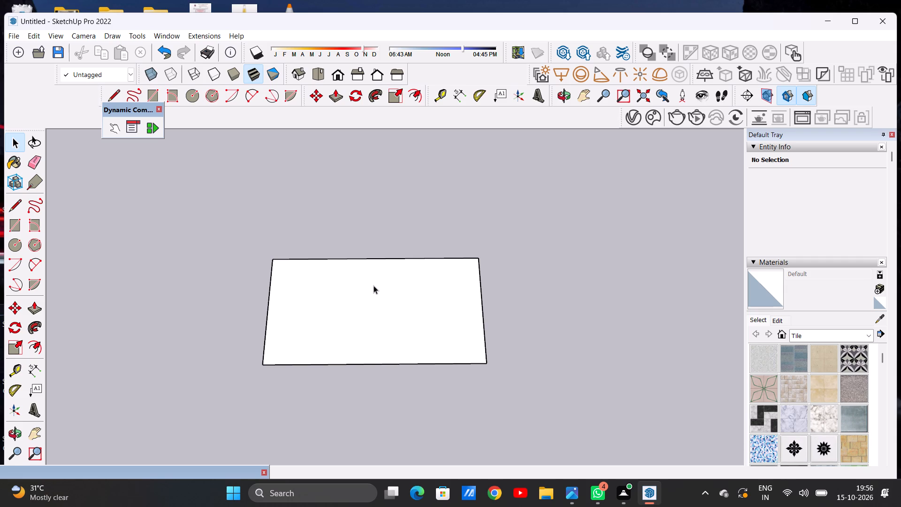
{"action": "scroll", "coordinate": [369, 336], "scroll_direction": "down", "scroll_amount": 6}
{"action": "scroll", "coordinate": [405, 345], "scroll_direction": "up", "scroll_amount": 4}
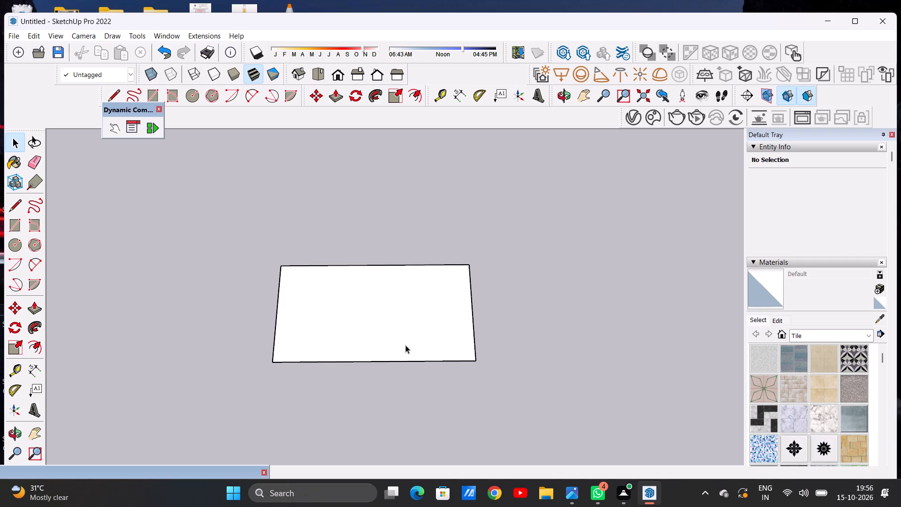
{"action": "scroll", "coordinate": [412, 343], "scroll_direction": "up", "scroll_amount": 6}
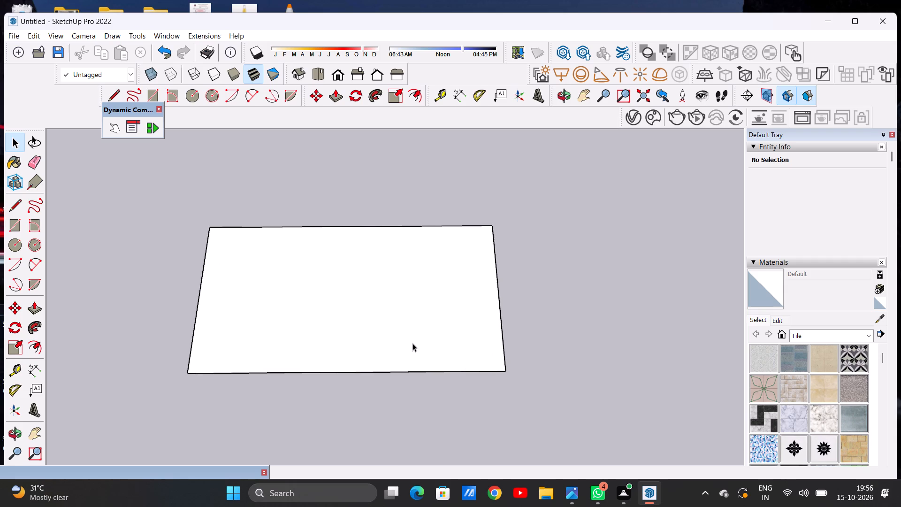
{"action": "scroll", "coordinate": [418, 344], "scroll_direction": "down", "scroll_amount": 5}
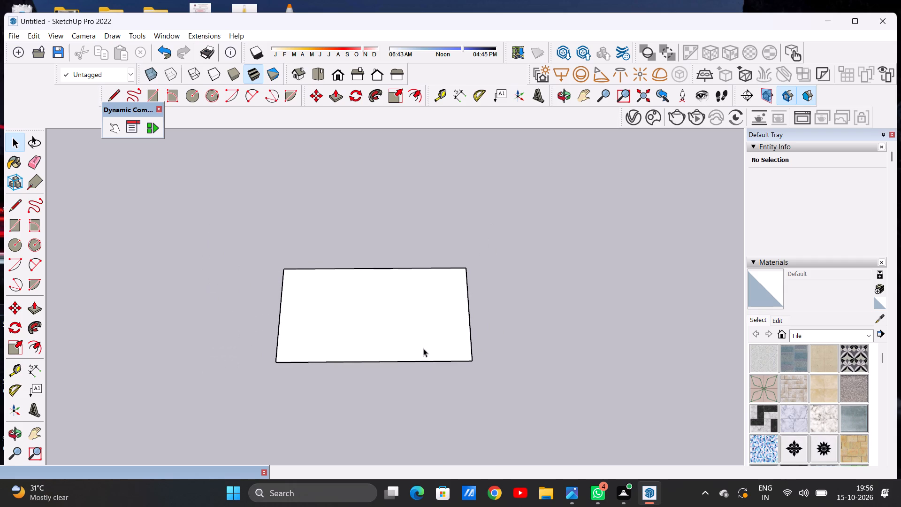
{"action": "scroll", "coordinate": [421, 346], "scroll_direction": "up", "scroll_amount": 3}
{"action": "middle_click_drag", "start_coordinate": [432, 381], "coordinate": [427, 332]}
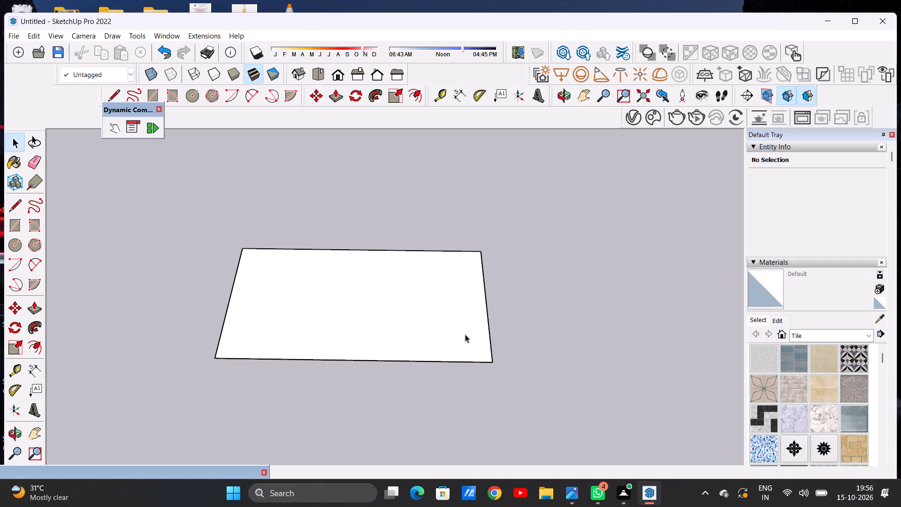
{"action": "key", "text": "p"}
{"action": "left_click", "coordinate": [473, 341]}
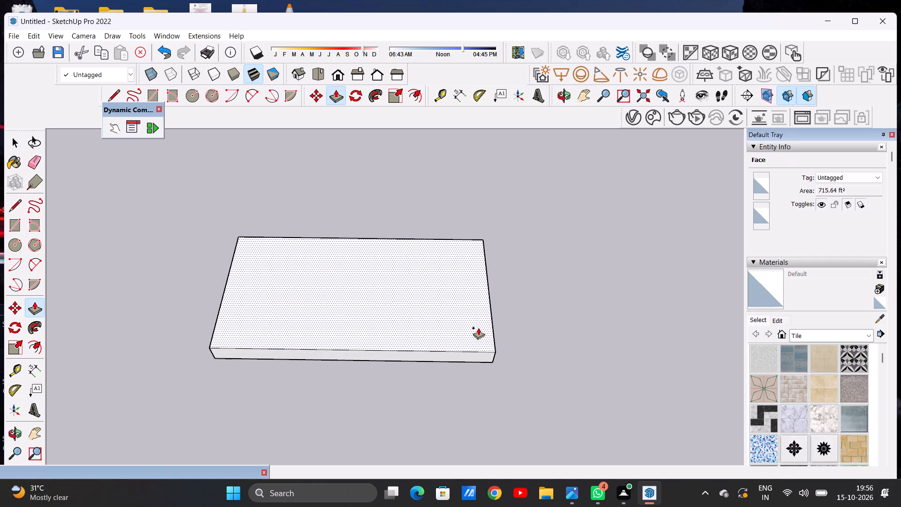
{"action": "type", "text": "9\""}
{"action": "key", "text": "Return"}
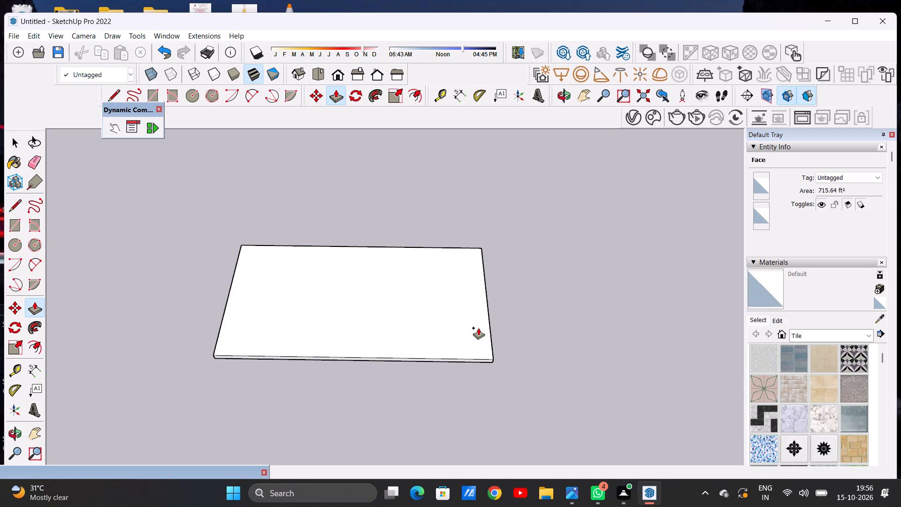
{"action": "key", "text": "space"}
Offset the slab's top-face outline inward to create a narrow border around a smaller inner rectangle.
{"action": "scroll", "coordinate": [406, 342], "scroll_direction": "up", "scroll_amount": 1}
{"action": "middle_click_drag", "start_coordinate": [403, 341], "coordinate": [404, 415]}
{"action": "scroll", "coordinate": [389, 354], "scroll_direction": "up", "scroll_amount": 1}
{"action": "type", "text": "OF"}
{"action": "left_click", "coordinate": [350, 219]}
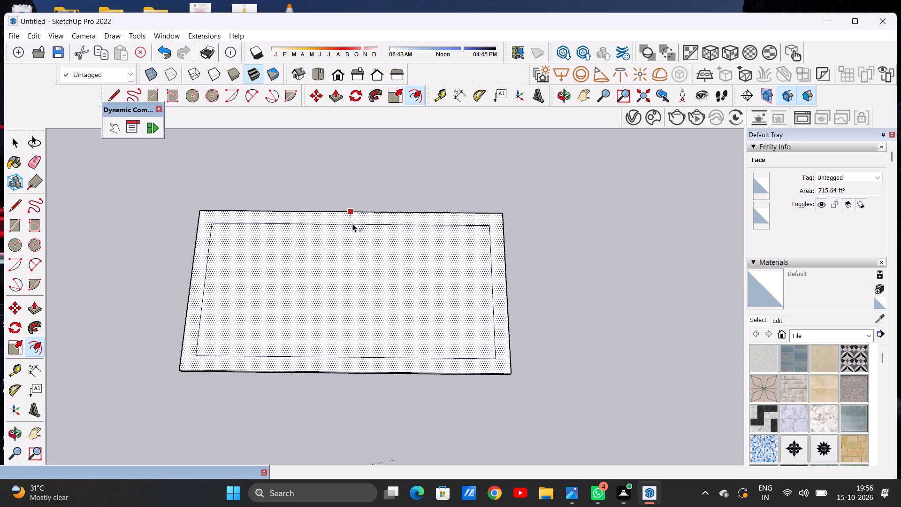
{"action": "left_click", "coordinate": [352, 223]}
{"action": "key", "text": "space"}
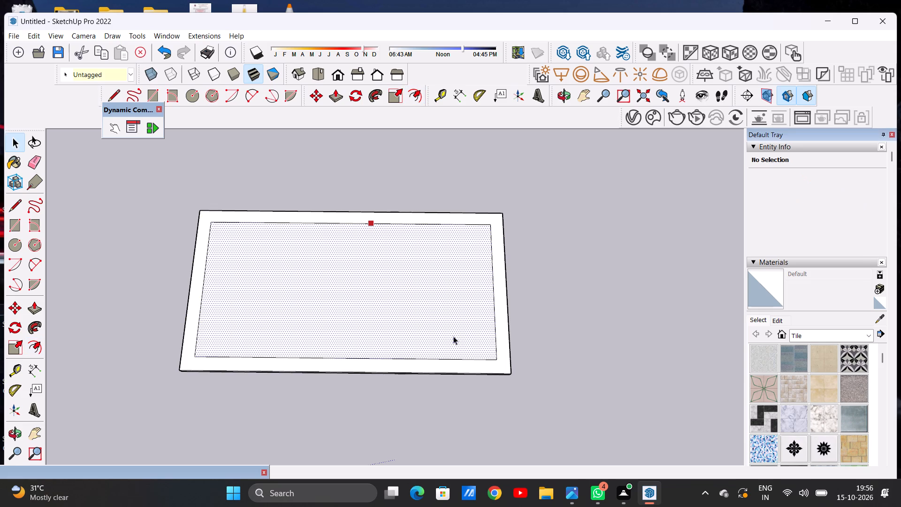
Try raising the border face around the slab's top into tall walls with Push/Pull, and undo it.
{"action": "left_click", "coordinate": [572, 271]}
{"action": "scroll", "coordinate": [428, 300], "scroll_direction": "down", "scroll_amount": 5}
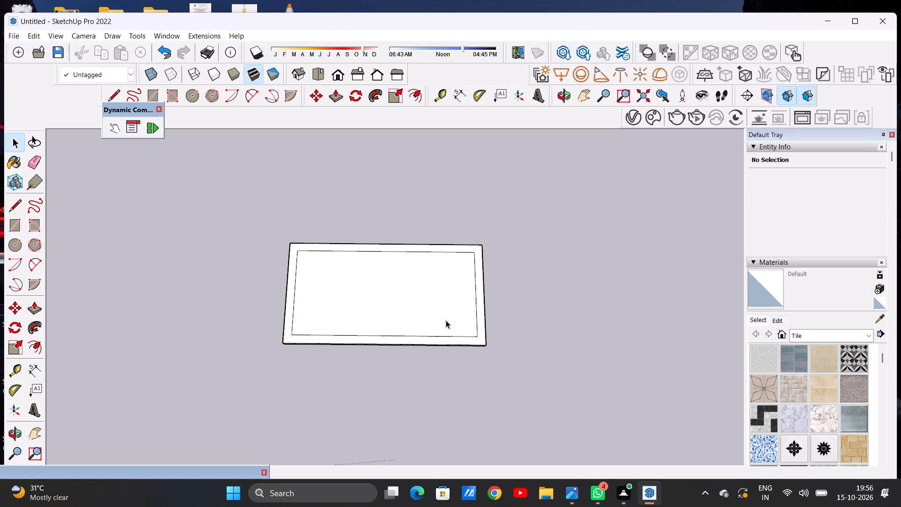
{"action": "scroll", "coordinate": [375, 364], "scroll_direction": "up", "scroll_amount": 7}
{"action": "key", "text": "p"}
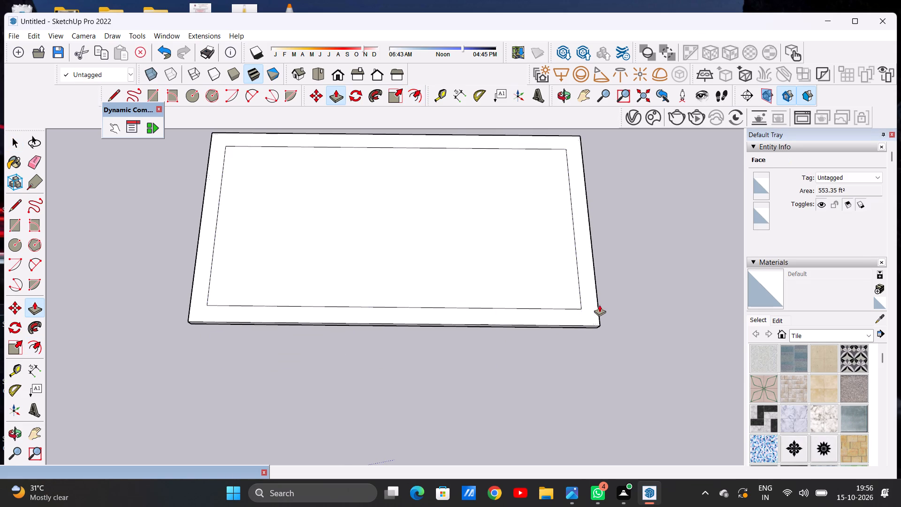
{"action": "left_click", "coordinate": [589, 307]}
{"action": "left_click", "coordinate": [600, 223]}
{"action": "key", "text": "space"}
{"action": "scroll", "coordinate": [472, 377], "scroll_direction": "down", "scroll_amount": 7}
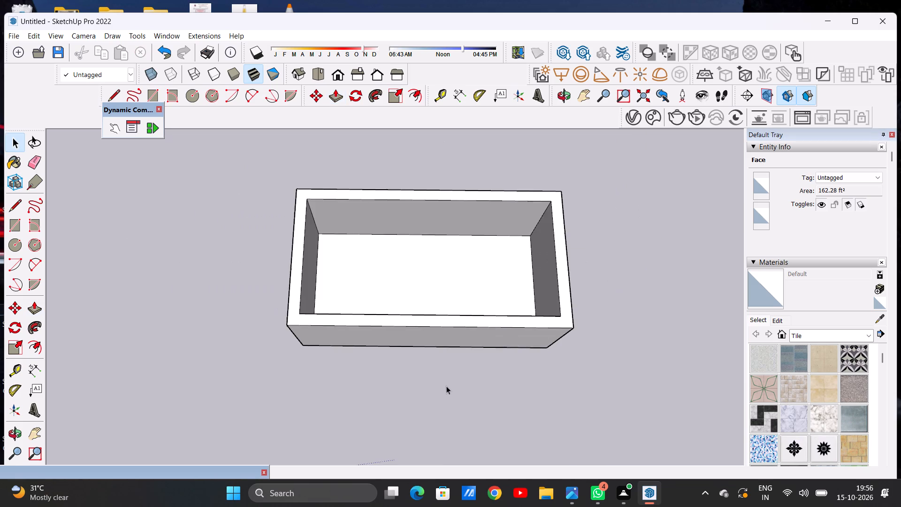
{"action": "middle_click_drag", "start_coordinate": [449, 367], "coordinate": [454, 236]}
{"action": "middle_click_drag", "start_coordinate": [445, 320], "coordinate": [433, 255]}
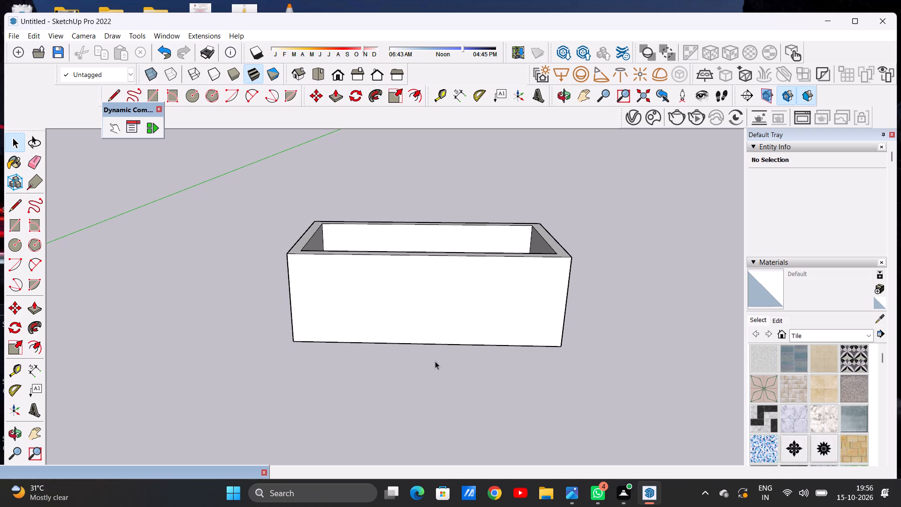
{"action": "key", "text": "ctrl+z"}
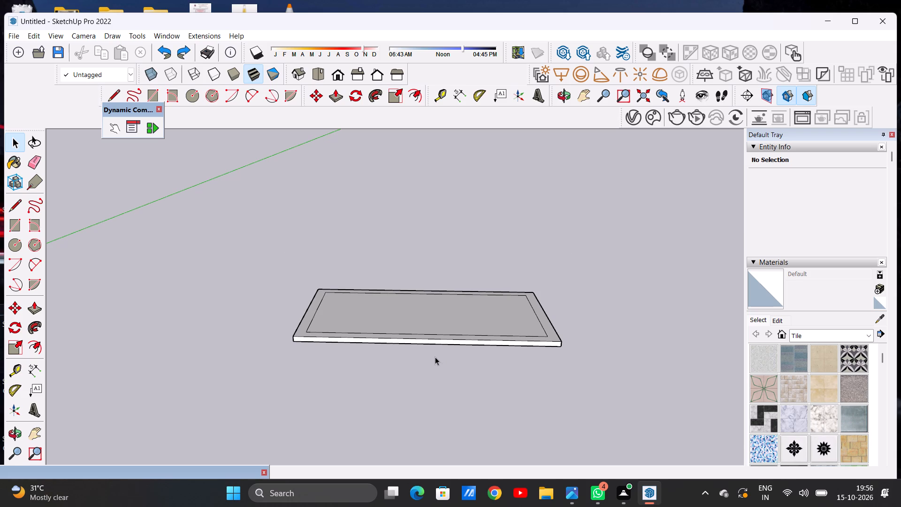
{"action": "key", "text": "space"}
Draw short lines from the inner rectangle's two front corners to the slab's outer side edges, separating the front border strip.
{"action": "middle_click_drag", "start_coordinate": [401, 337], "coordinate": [403, 456]}
{"action": "middle_click_drag", "start_coordinate": [405, 353], "coordinate": [405, 377]}
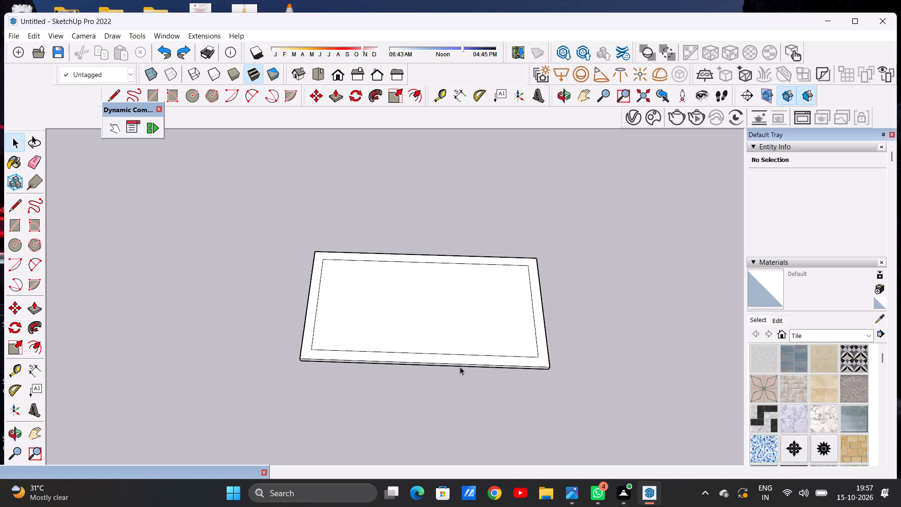
{"action": "scroll", "coordinate": [460, 367], "scroll_direction": "up", "scroll_amount": 3}
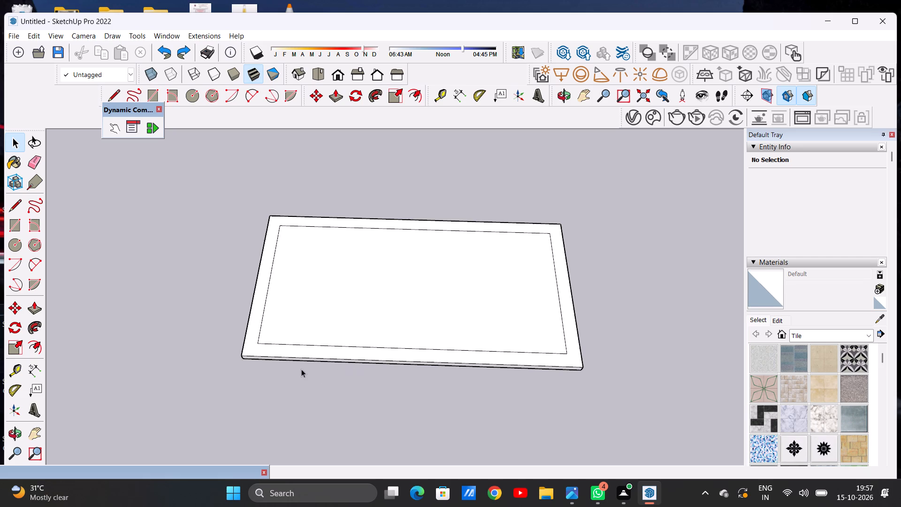
{"action": "scroll", "coordinate": [305, 351], "scroll_direction": "up", "scroll_amount": 3}
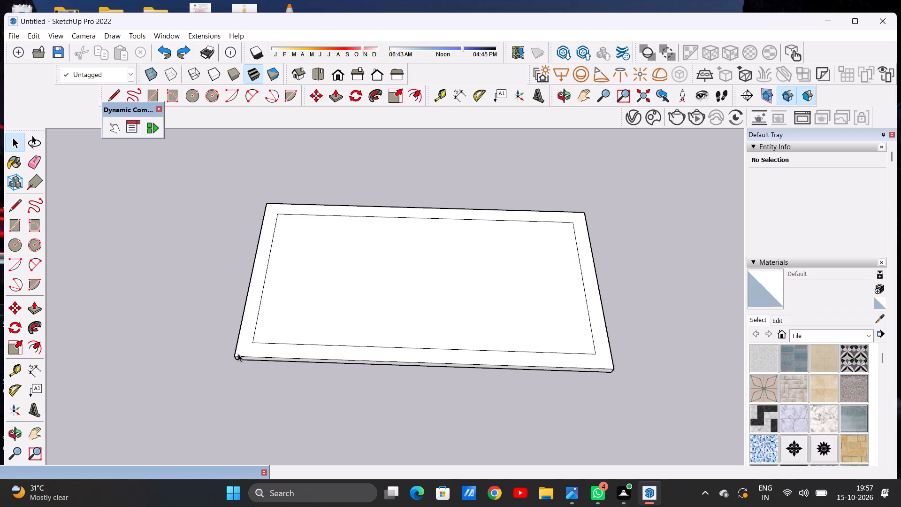
{"action": "scroll", "coordinate": [237, 364], "scroll_direction": "down", "scroll_amount": 3}
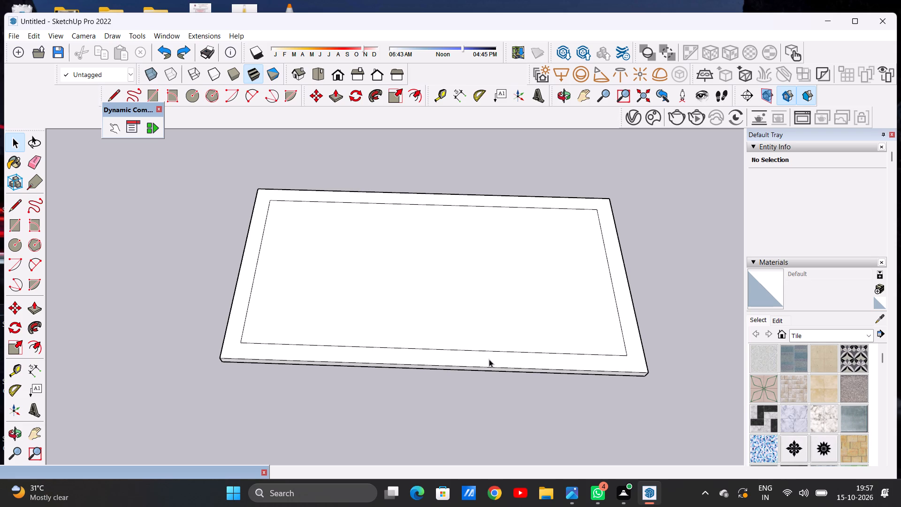
{"action": "scroll", "coordinate": [496, 358], "scroll_direction": "down", "scroll_amount": 3}
{"action": "scroll", "coordinate": [515, 349], "scroll_direction": "up", "scroll_amount": 3}
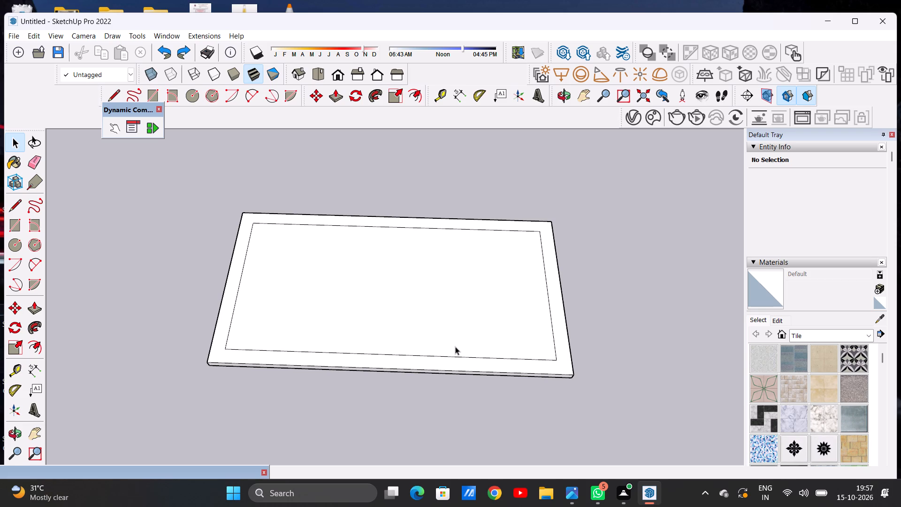
{"action": "key", "text": "l"}
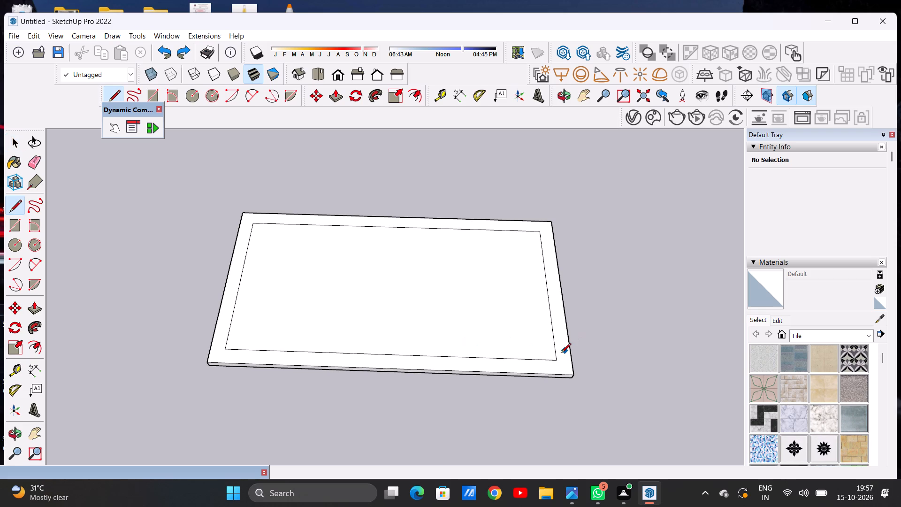
{"action": "left_click", "coordinate": [557, 359]}
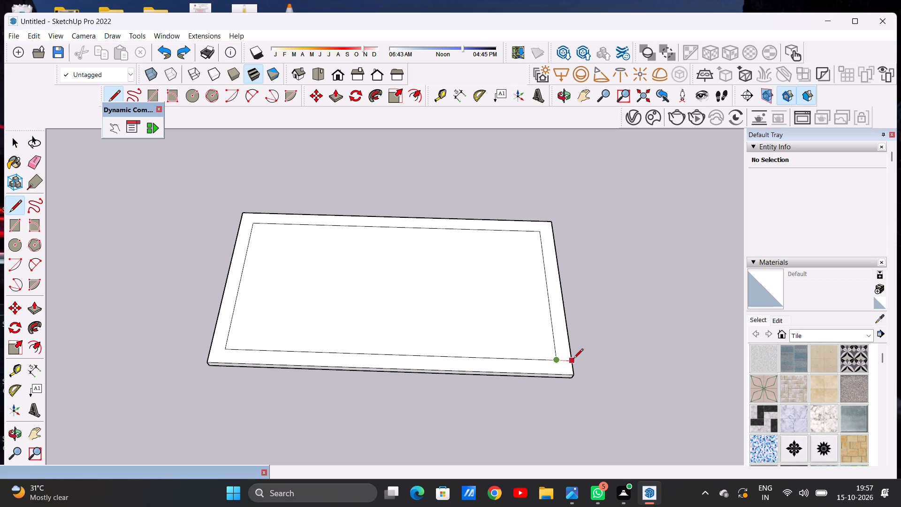
{"action": "left_click", "coordinate": [573, 359]}
{"action": "scroll", "coordinate": [220, 339], "scroll_direction": "up", "scroll_amount": 7}
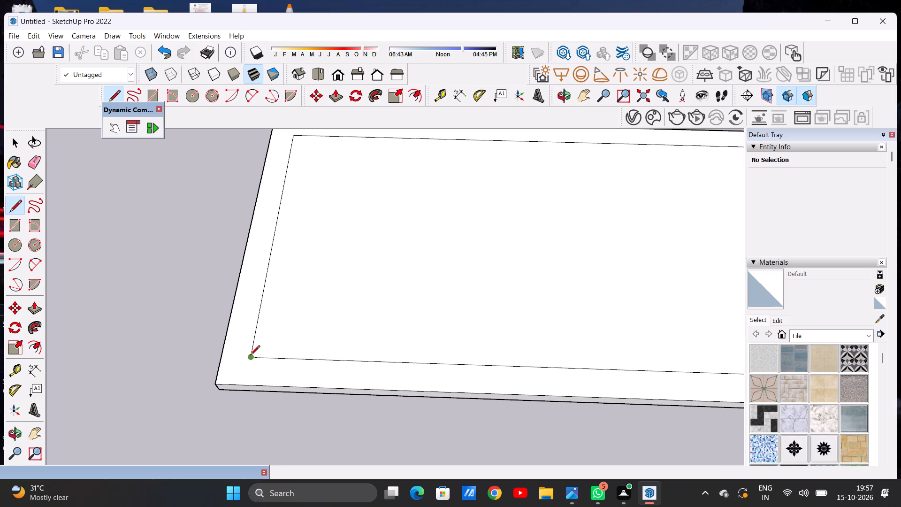
{"action": "left_click", "coordinate": [250, 358]}
{"action": "left_click", "coordinate": [221, 356]}
{"action": "key", "text": "space"}
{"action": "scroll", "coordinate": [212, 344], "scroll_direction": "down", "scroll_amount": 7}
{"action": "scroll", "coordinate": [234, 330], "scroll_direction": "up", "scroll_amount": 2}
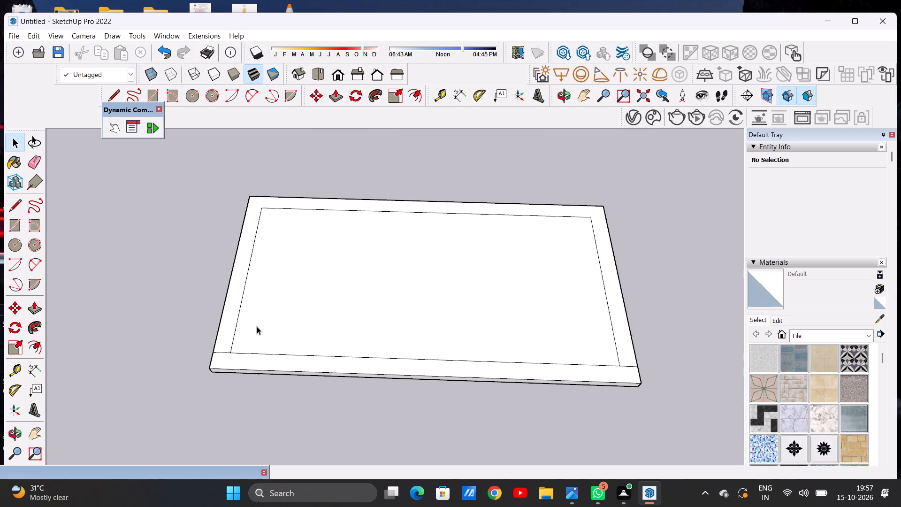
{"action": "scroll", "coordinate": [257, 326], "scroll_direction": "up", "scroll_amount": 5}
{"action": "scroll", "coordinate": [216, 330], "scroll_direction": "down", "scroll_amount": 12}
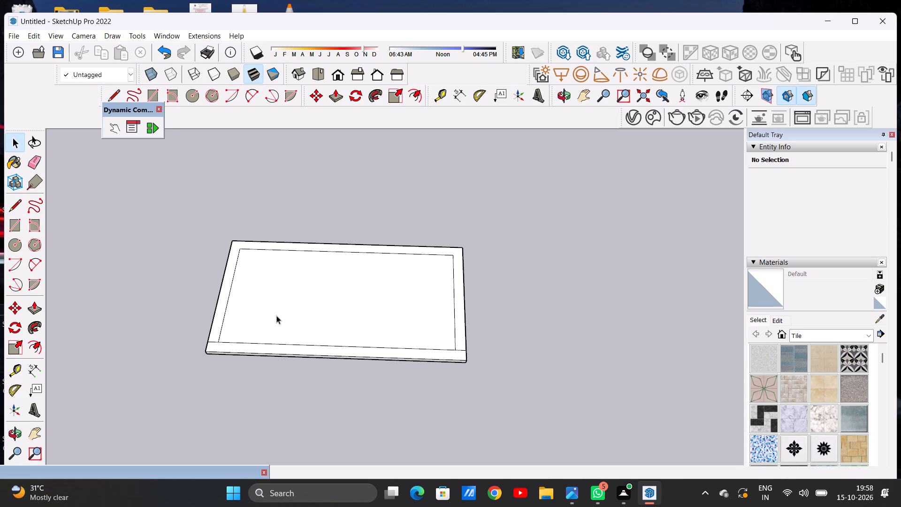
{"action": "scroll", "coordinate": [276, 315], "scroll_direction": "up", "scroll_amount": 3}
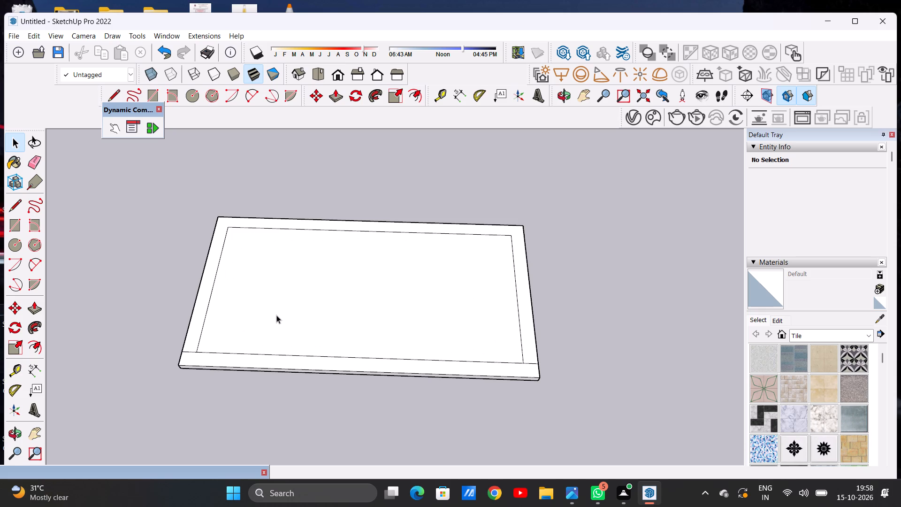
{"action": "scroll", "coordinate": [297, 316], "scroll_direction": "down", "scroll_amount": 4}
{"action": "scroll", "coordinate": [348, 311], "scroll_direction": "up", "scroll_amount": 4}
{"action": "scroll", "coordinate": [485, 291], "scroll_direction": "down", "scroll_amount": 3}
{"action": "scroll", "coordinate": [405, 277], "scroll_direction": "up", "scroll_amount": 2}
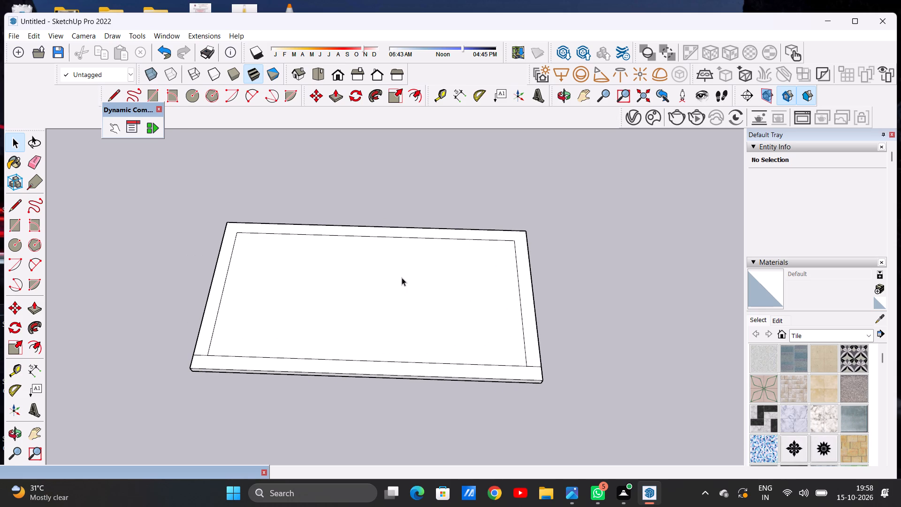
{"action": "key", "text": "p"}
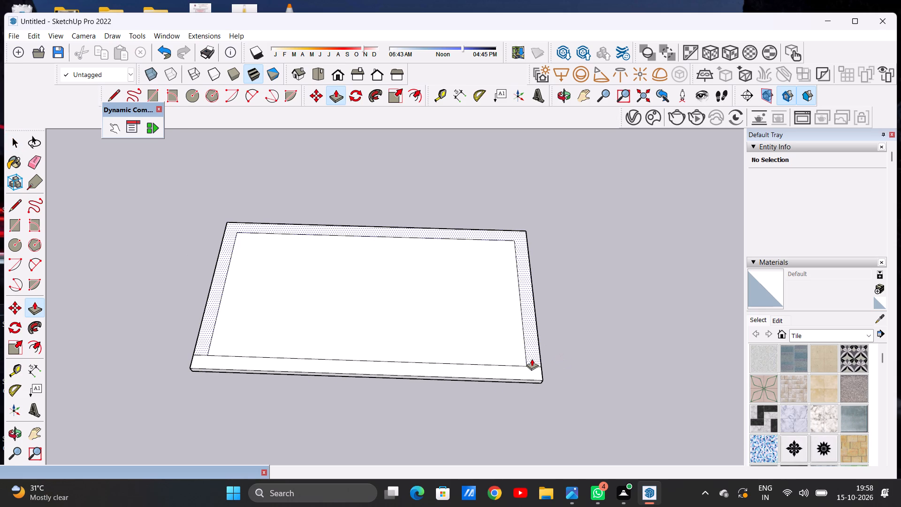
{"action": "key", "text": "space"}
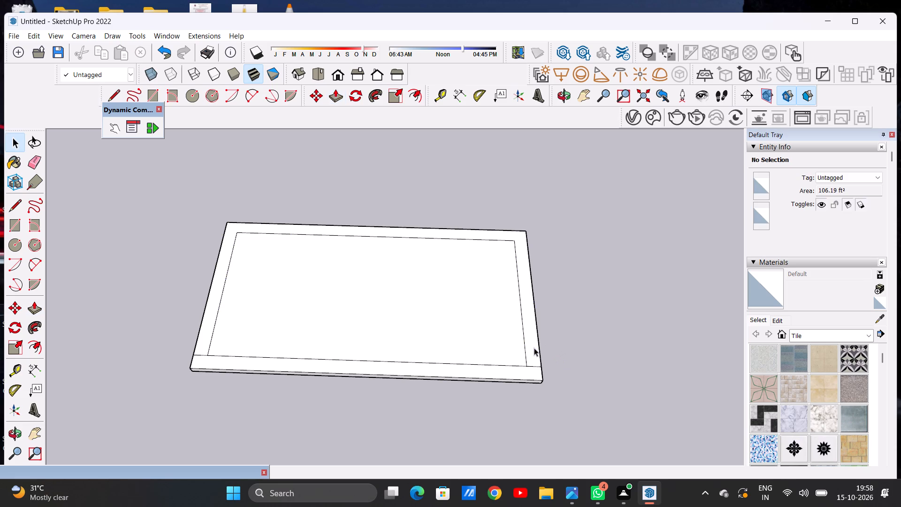
In top view, draw two closely spaced parallel lines lengthwise across the inner rectangle near its middle, forming a narrow strip.
{"action": "key", "text": "l"}
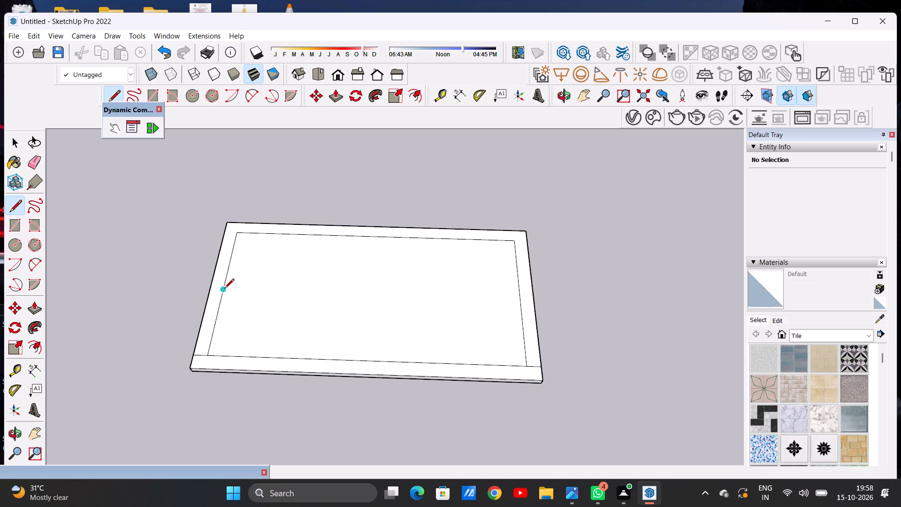
{"action": "middle_click_drag", "start_coordinate": [346, 293], "coordinate": [349, 393]}
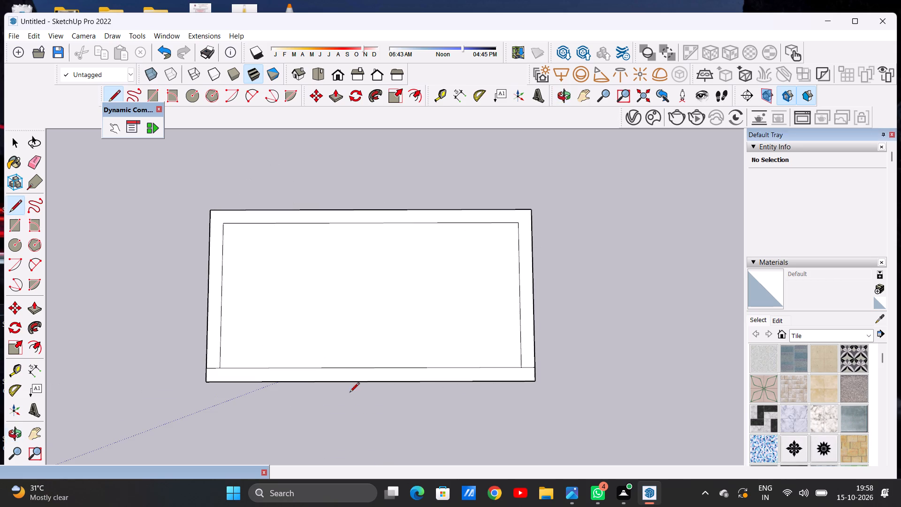
{"action": "middle_click_drag", "start_coordinate": [529, 346], "coordinate": [519, 362]}
{"action": "left_click", "coordinate": [317, 80]}
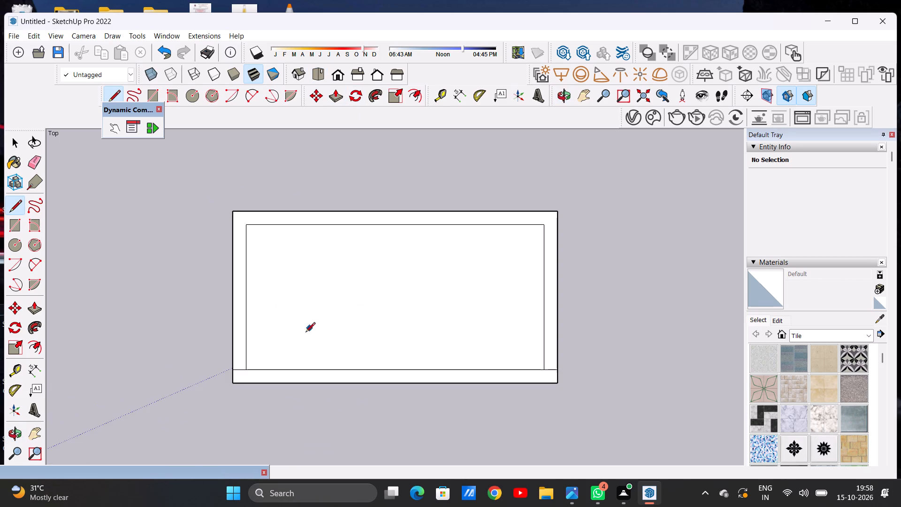
{"action": "left_click", "coordinate": [245, 290]}
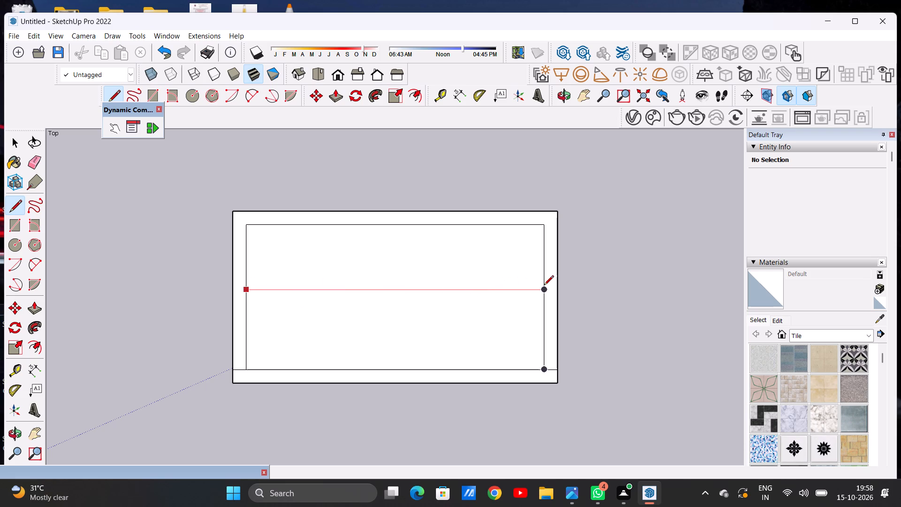
{"action": "left_click", "coordinate": [544, 286]}
{"action": "scroll", "coordinate": [324, 328], "scroll_direction": "up", "scroll_amount": 3}
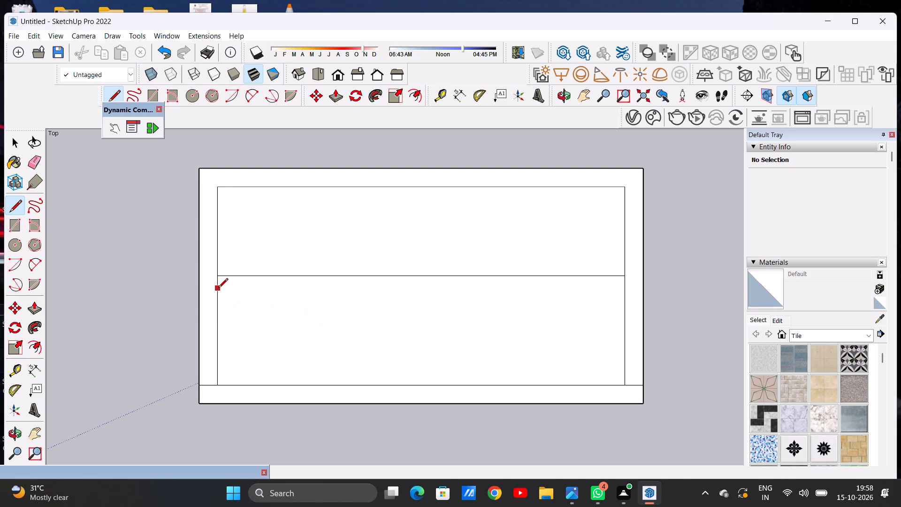
{"action": "left_click", "coordinate": [218, 289]}
{"action": "scroll", "coordinate": [482, 292], "scroll_direction": "down", "scroll_amount": 2}
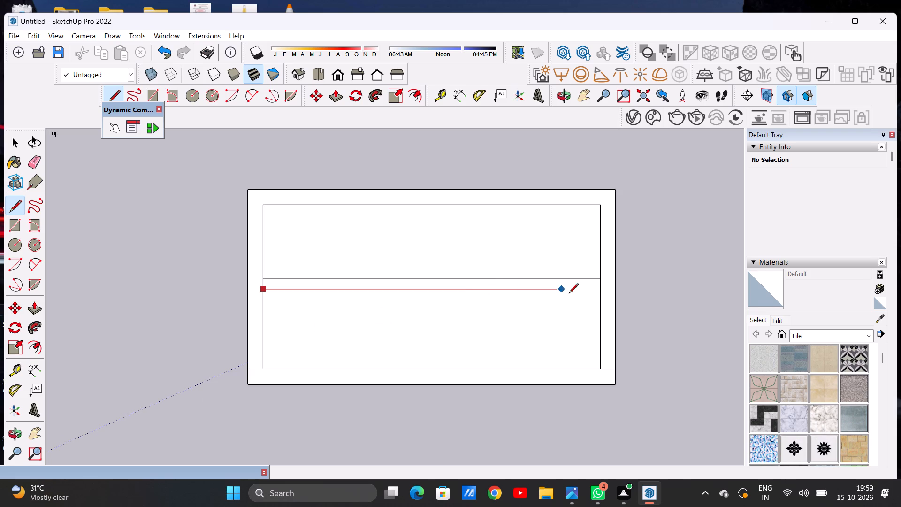
{"action": "left_click", "coordinate": [599, 289]}
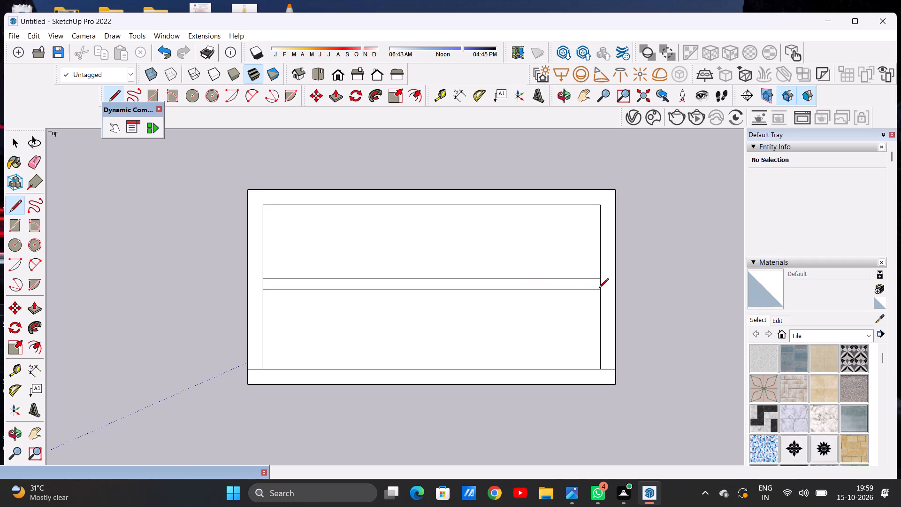
{"action": "key", "text": "space"}
Extend the front line of the middle strip across the border to the slab's outer edge at both ends.
{"action": "scroll", "coordinate": [411, 282], "scroll_direction": "down", "scroll_amount": 10}
{"action": "middle_click_drag", "start_coordinate": [474, 348], "coordinate": [458, 273]}
{"action": "scroll", "coordinate": [489, 276], "scroll_direction": "up", "scroll_amount": 6}
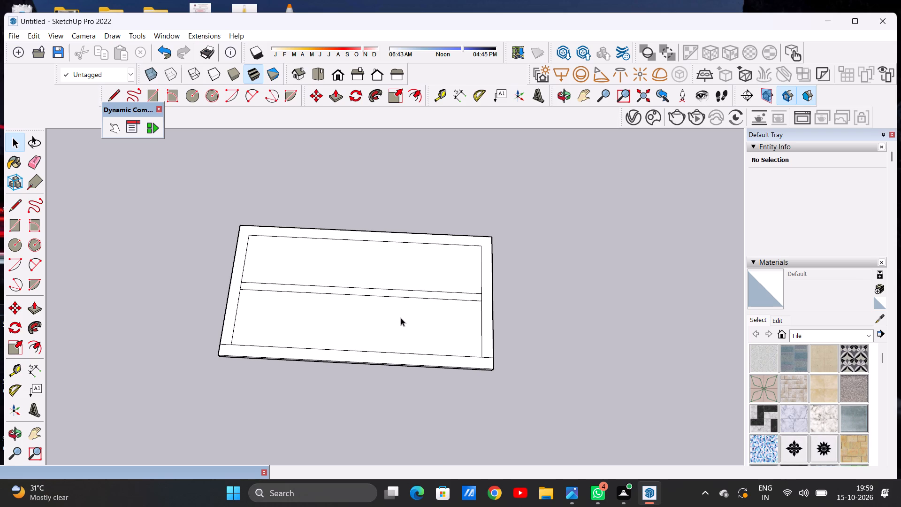
{"action": "key", "text": "l"}
{"action": "scroll", "coordinate": [474, 294], "scroll_direction": "up", "scroll_amount": 5}
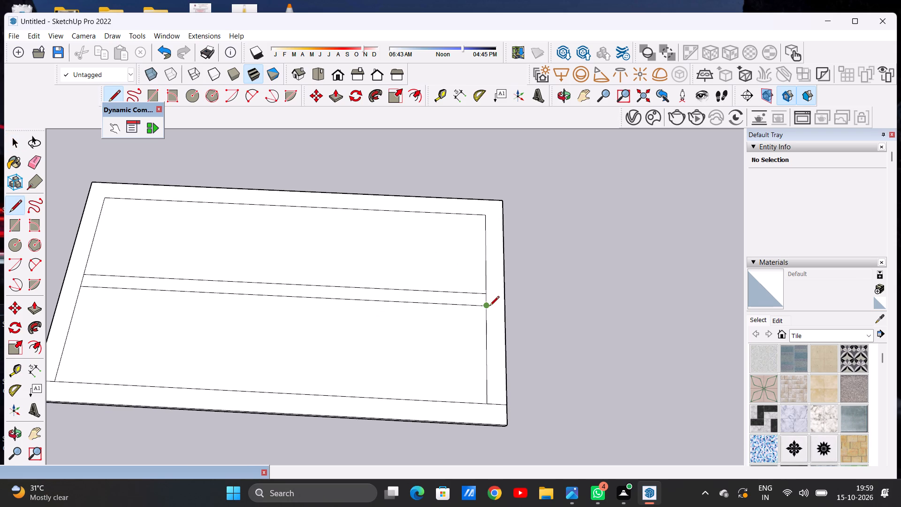
{"action": "left_click", "coordinate": [489, 307]}
{"action": "left_click", "coordinate": [504, 308]}
{"action": "scroll", "coordinate": [508, 315], "scroll_direction": "down", "scroll_amount": 6}
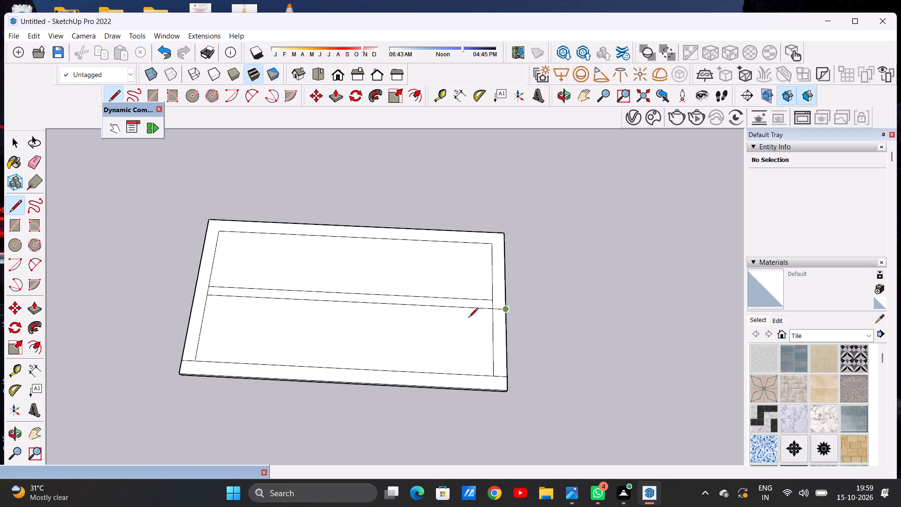
{"action": "scroll", "coordinate": [228, 315], "scroll_direction": "up", "scroll_amount": 13}
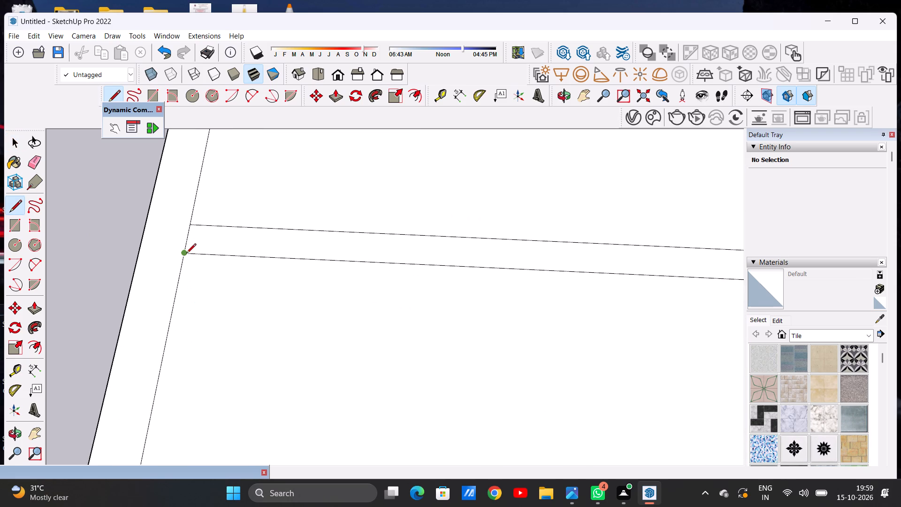
{"action": "left_click", "coordinate": [186, 254]}
{"action": "left_click", "coordinate": [139, 252]}
{"action": "key", "text": "space"}
Raise the U-shaped border face around the slab's rear part by 10' with Push/Pull to form walls.
{"action": "scroll", "coordinate": [175, 315], "scroll_direction": "down", "scroll_amount": 16}
{"action": "middle_click_drag", "start_coordinate": [237, 351], "coordinate": [236, 318]}
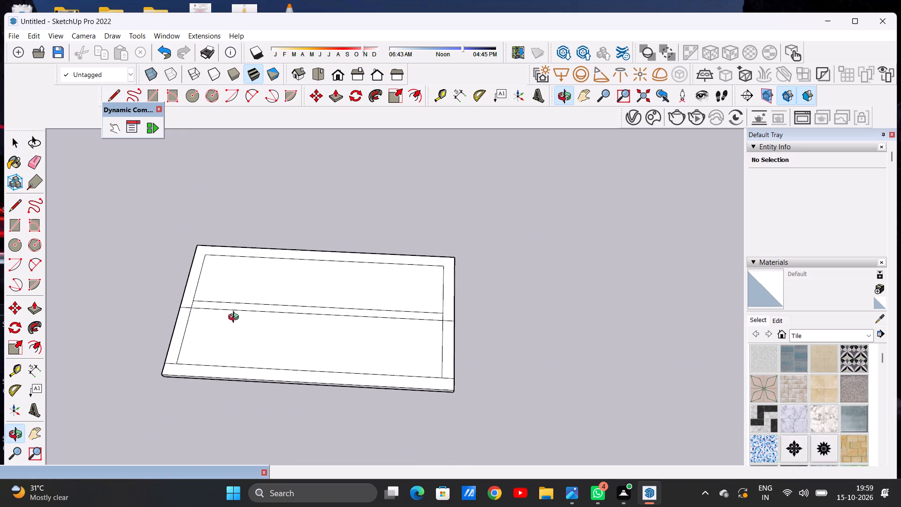
{"action": "middle_click_drag", "start_coordinate": [236, 318], "coordinate": [235, 317]}
{"action": "scroll", "coordinate": [429, 307], "scroll_direction": "up", "scroll_amount": 1}
{"action": "key", "text": "p"}
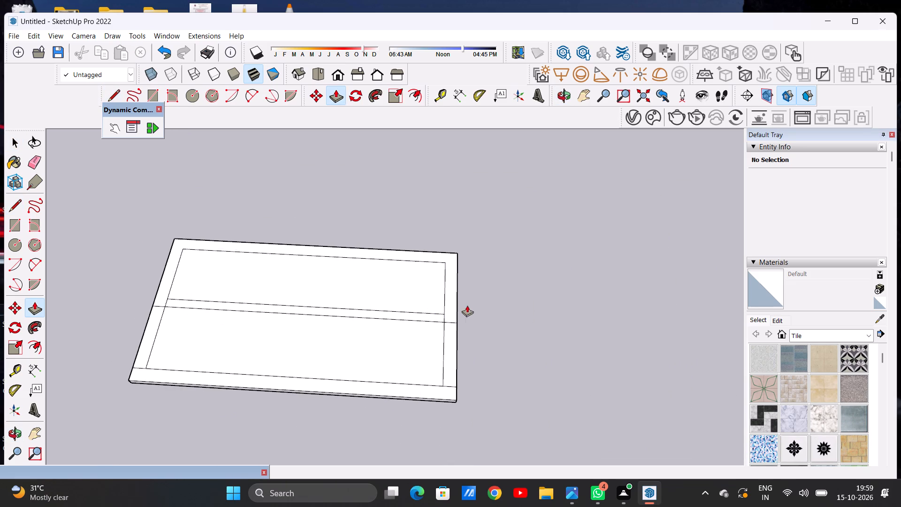
{"action": "middle_click_drag", "start_coordinate": [451, 332], "coordinate": [456, 272]}
{"action": "middle_click", "coordinate": [456, 272]}
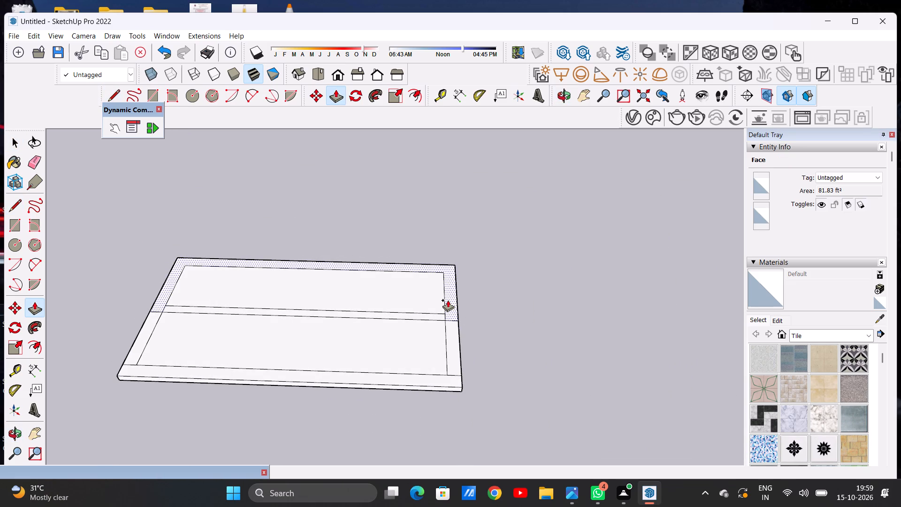
{"action": "left_click", "coordinate": [448, 300]}
{"action": "scroll", "coordinate": [464, 255], "scroll_direction": "down", "scroll_amount": 6}
{"action": "middle_click_drag", "start_coordinate": [484, 261], "coordinate": [476, 228]}
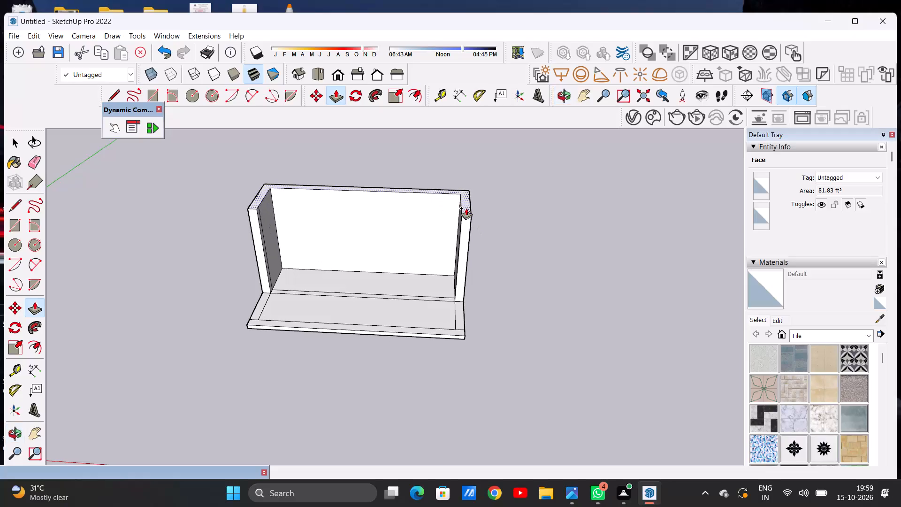
{"action": "type", "text": "10'"}
{"action": "key", "text": "Return"}
{"action": "key", "text": "space"}
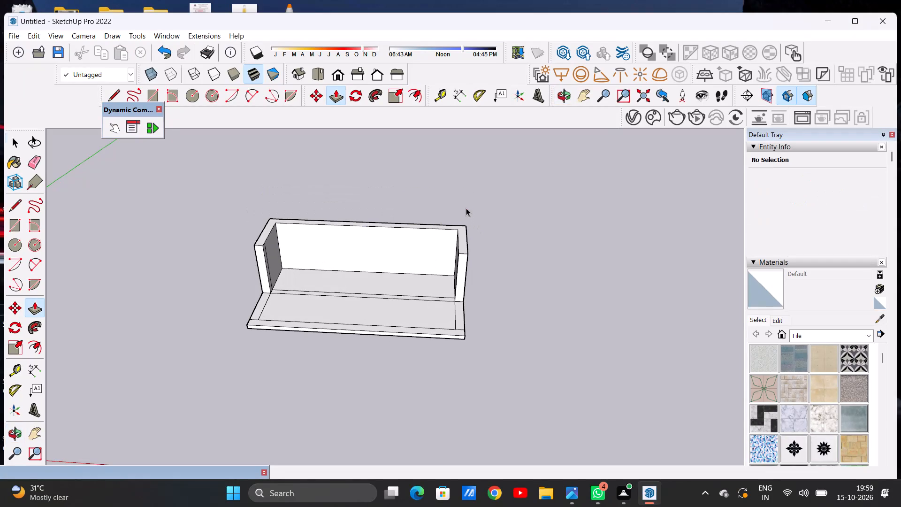
Raise the narrow middle strip with Push/Pull up to the top of the side walls, closing off the rear enclosure.
{"action": "middle_click_drag", "start_coordinate": [348, 308], "coordinate": [358, 371]}
{"action": "scroll", "coordinate": [428, 288], "scroll_direction": "up", "scroll_amount": 2}
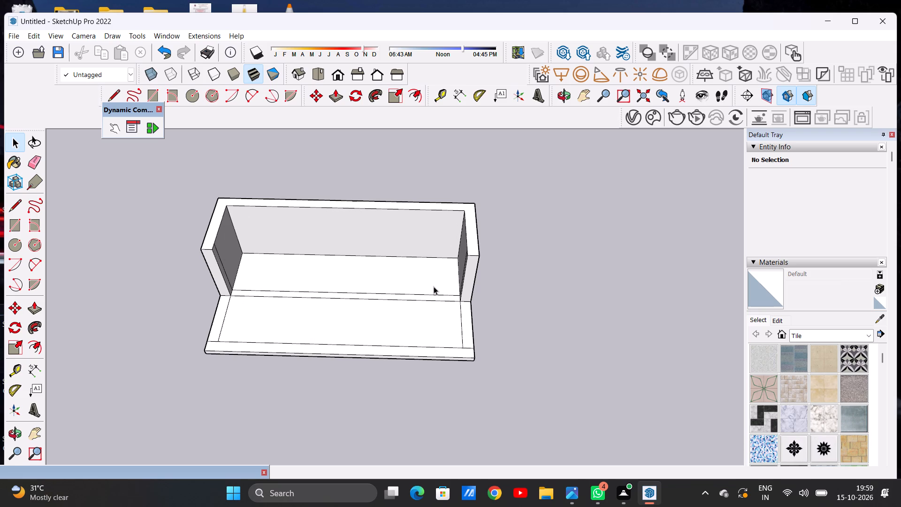
{"action": "scroll", "coordinate": [422, 285], "scroll_direction": "down", "scroll_amount": 4}
{"action": "scroll", "coordinate": [308, 284], "scroll_direction": "up", "scroll_amount": 4}
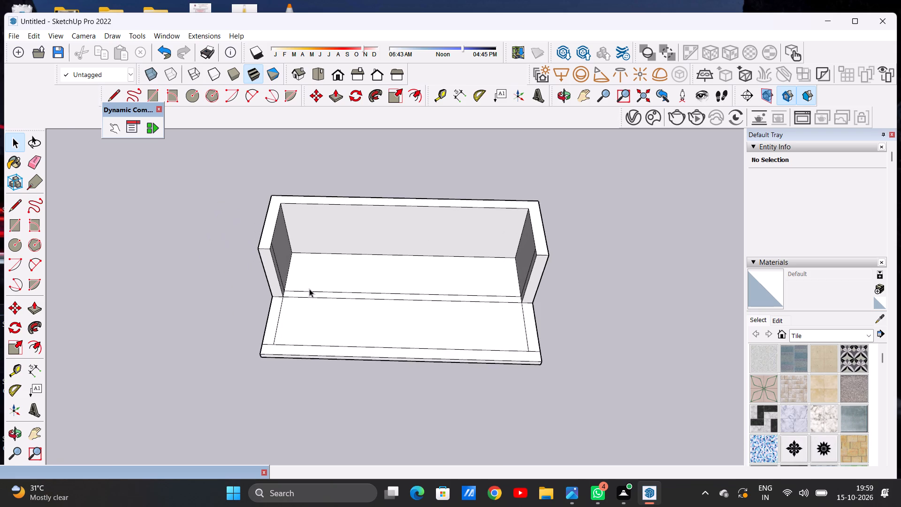
{"action": "middle_click_drag", "start_coordinate": [348, 306], "coordinate": [356, 306]}
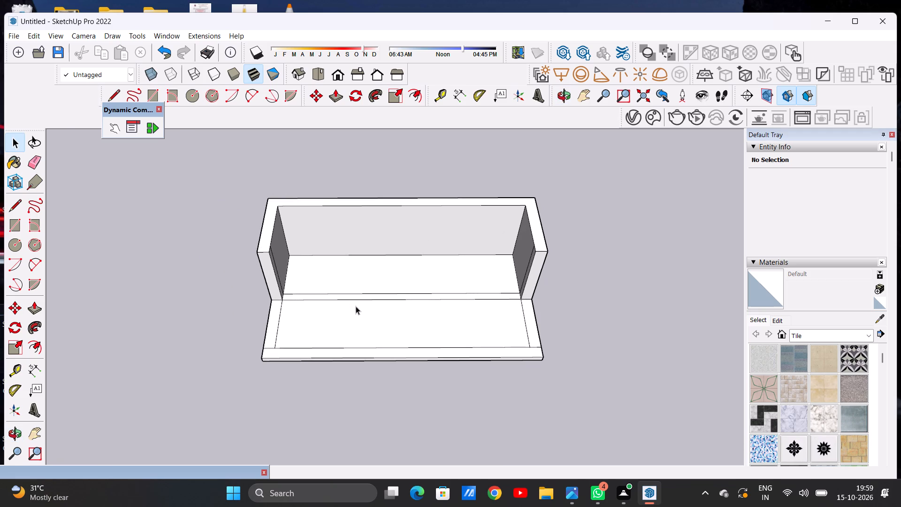
{"action": "key", "text": "p"}
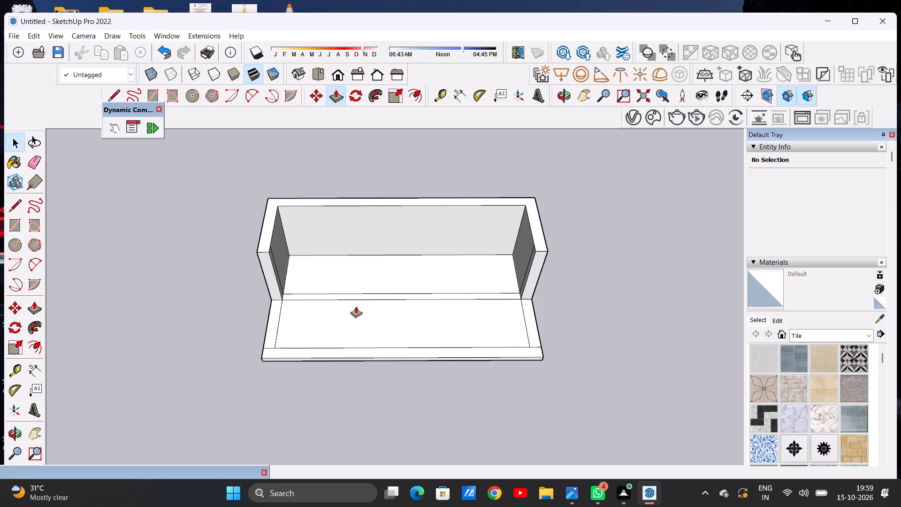
{"action": "scroll", "coordinate": [511, 284], "scroll_direction": "up", "scroll_amount": 1}
{"action": "scroll", "coordinate": [511, 284], "scroll_direction": "down", "scroll_amount": 1}
{"action": "scroll", "coordinate": [511, 284], "scroll_direction": "up", "scroll_amount": 7}
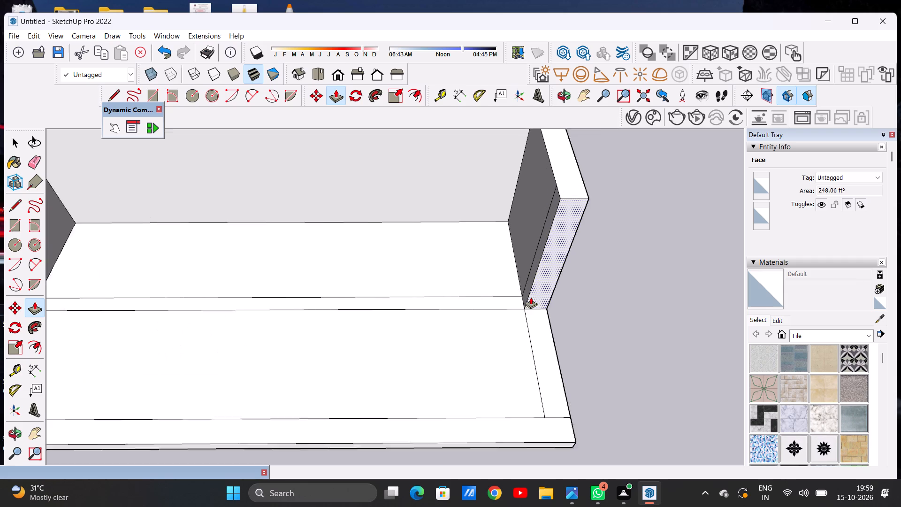
{"action": "scroll", "coordinate": [531, 297], "scroll_direction": "up", "scroll_amount": 1}
{"action": "left_click", "coordinate": [513, 298]}
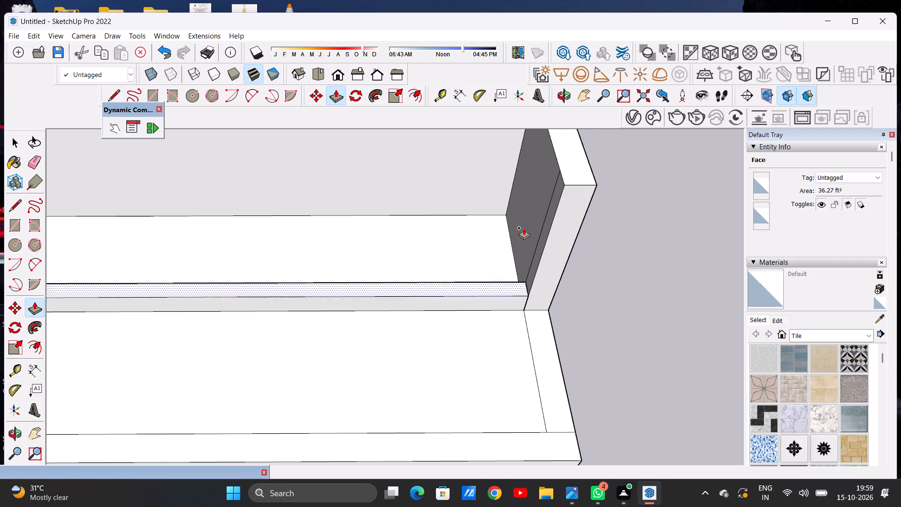
{"action": "scroll", "coordinate": [480, 258], "scroll_direction": "down", "scroll_amount": 7}
{"action": "scroll", "coordinate": [503, 223], "scroll_direction": "up", "scroll_amount": 11}
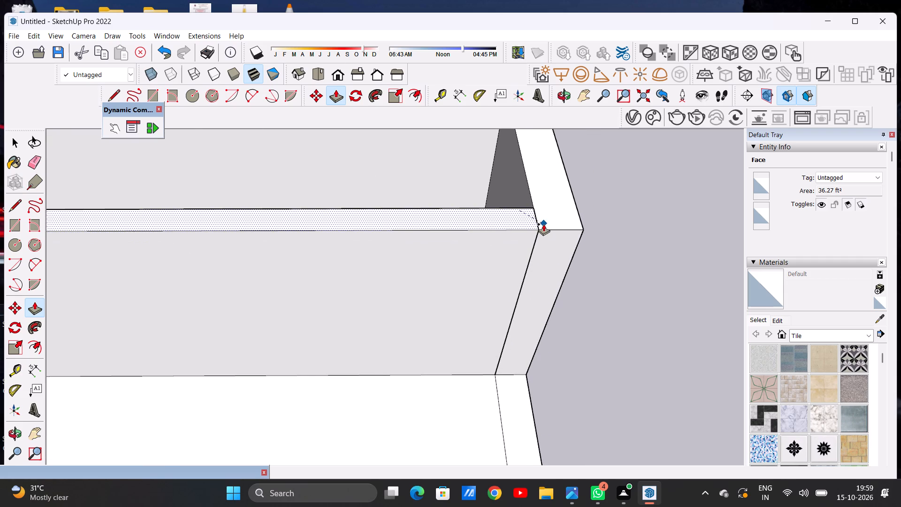
{"action": "left_click", "coordinate": [537, 227]}
{"action": "key", "text": "space"}
{"action": "scroll", "coordinate": [440, 279], "scroll_direction": "down", "scroll_amount": 11}
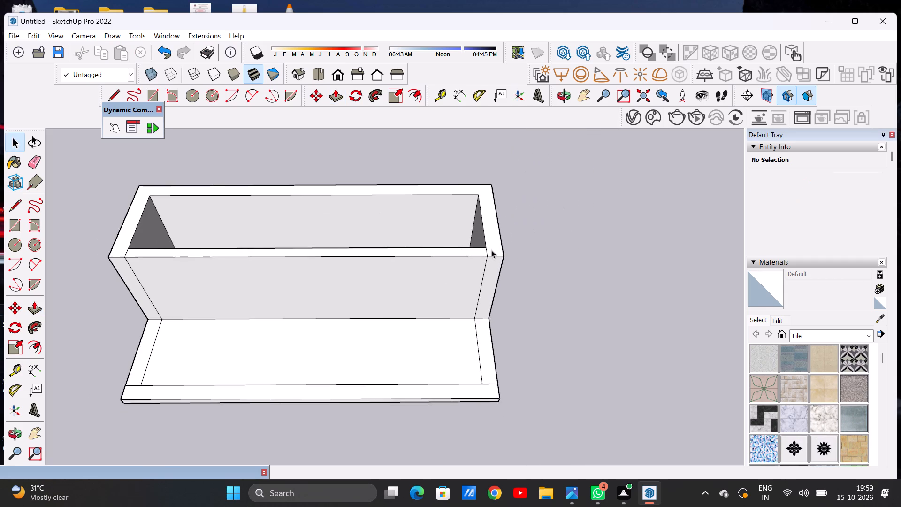
Examine the raised walls and the open front part of the slab from above and in front view.
{"action": "scroll", "coordinate": [491, 250], "scroll_direction": "down", "scroll_amount": 1}
{"action": "middle_click_drag", "start_coordinate": [256, 314], "coordinate": [264, 216]}
{"action": "scroll", "coordinate": [260, 268], "scroll_direction": "up", "scroll_amount": 1}
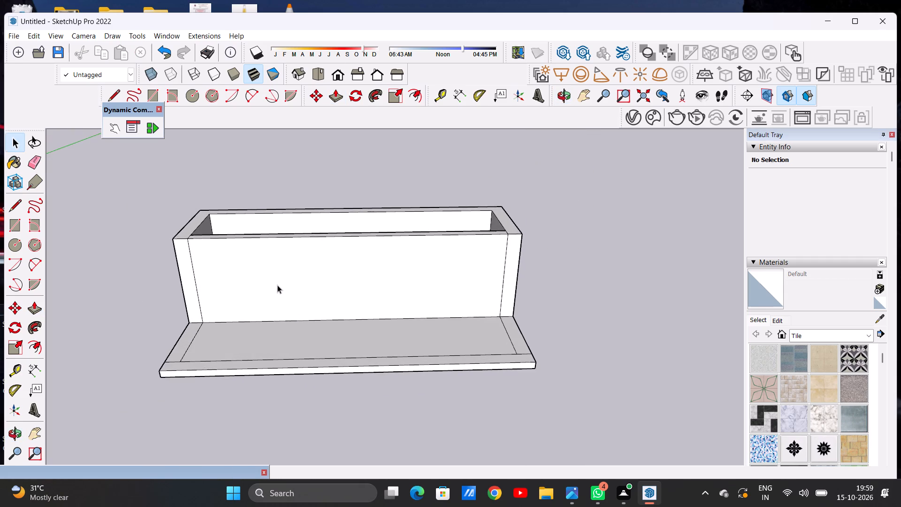
{"action": "middle_click_drag", "start_coordinate": [277, 285], "coordinate": [287, 255]}
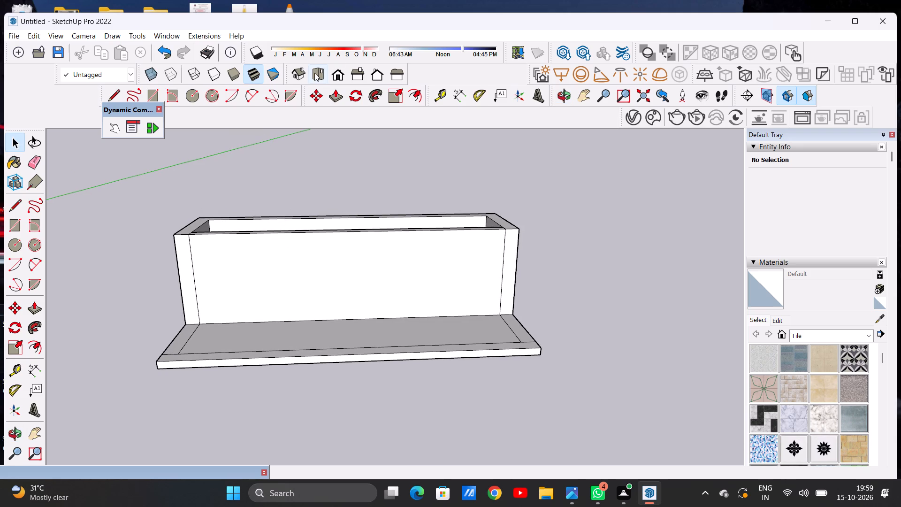
{"action": "left_click", "coordinate": [314, 73]}
{"action": "left_click", "coordinate": [337, 76]}
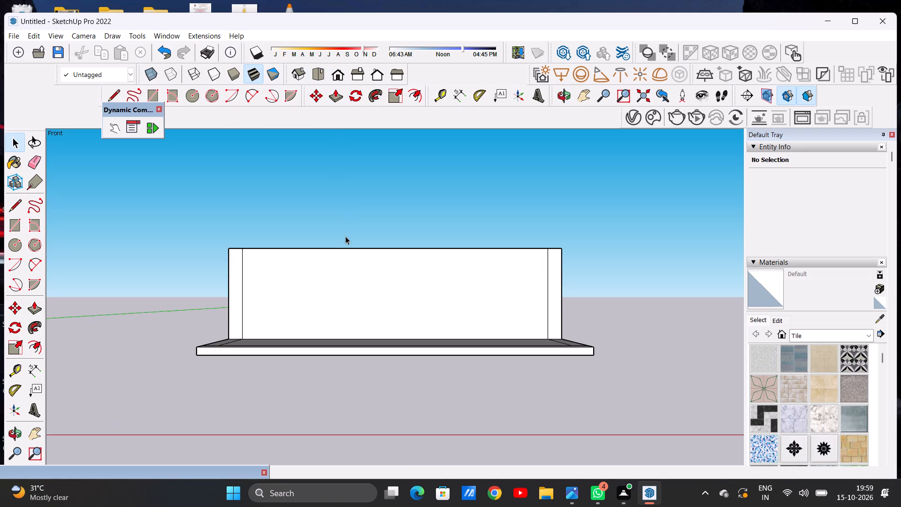
{"action": "middle_click_drag", "start_coordinate": [345, 237], "coordinate": [340, 300]}
{"action": "scroll", "coordinate": [262, 295], "scroll_direction": "up", "scroll_amount": 1}
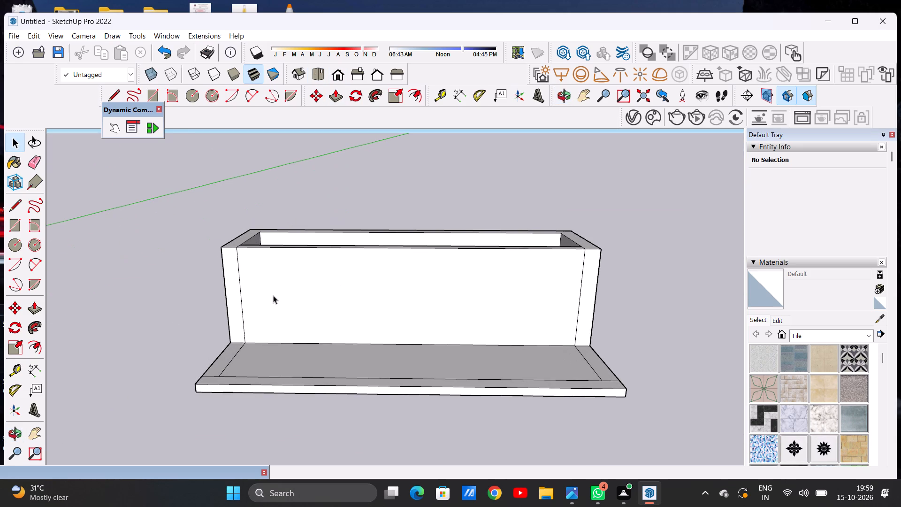
{"action": "middle_click_drag", "start_coordinate": [289, 361], "coordinate": [292, 315]}
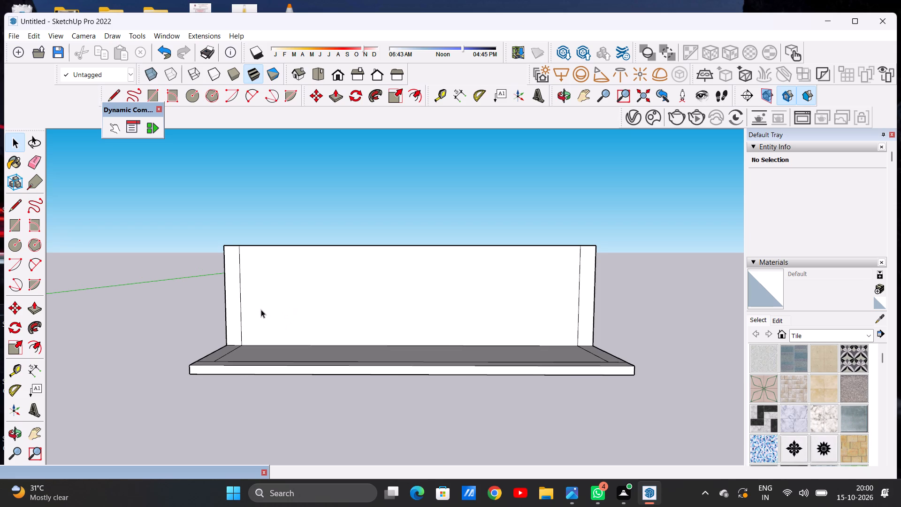
Pull the left side wall's front end face partway forward along the side border strip with Push/Pull.
{"action": "scroll", "coordinate": [261, 309], "scroll_direction": "down", "scroll_amount": 5}
{"action": "middle_click_drag", "start_coordinate": [295, 288], "coordinate": [211, 362]}
{"action": "scroll", "coordinate": [253, 278], "scroll_direction": "up", "scroll_amount": 2}
{"action": "key", "text": "p"}
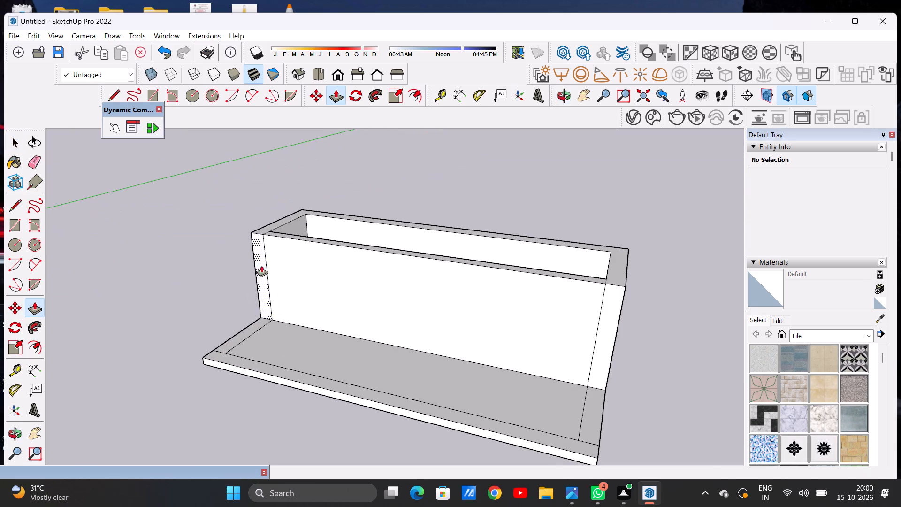
{"action": "scroll", "coordinate": [250, 259], "scroll_direction": "up", "scroll_amount": 5}
{"action": "left_click", "coordinate": [263, 238]}
{"action": "scroll", "coordinate": [244, 259], "scroll_direction": "down", "scroll_amount": 9}
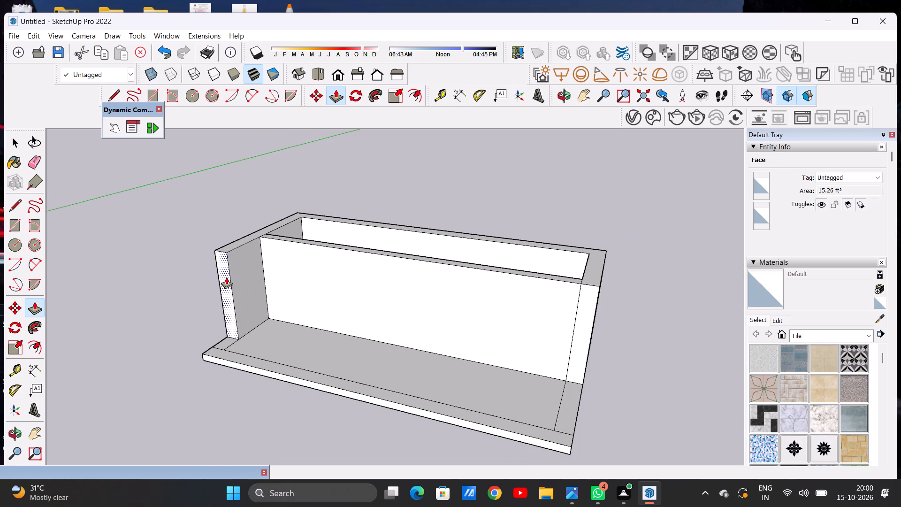
{"action": "left_click", "coordinate": [242, 268]}
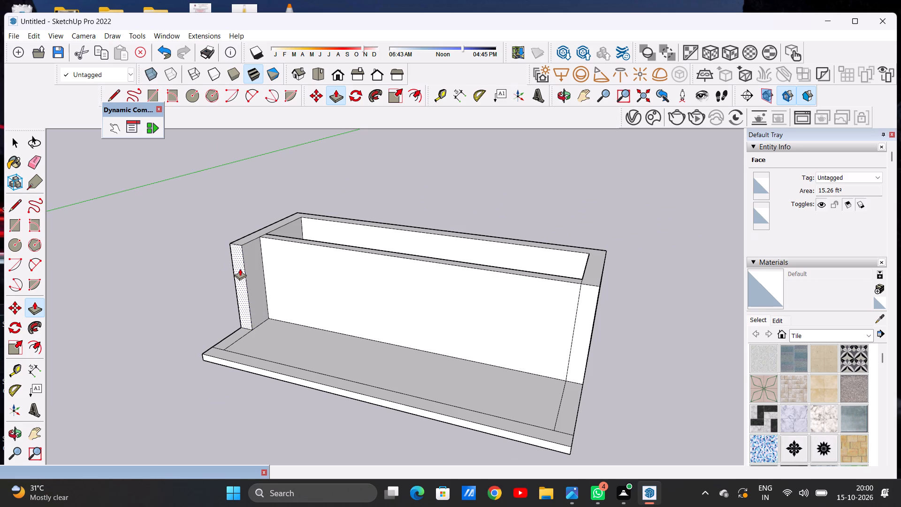
{"action": "left_click", "coordinate": [240, 269]}
{"action": "left_click", "coordinate": [238, 269]}
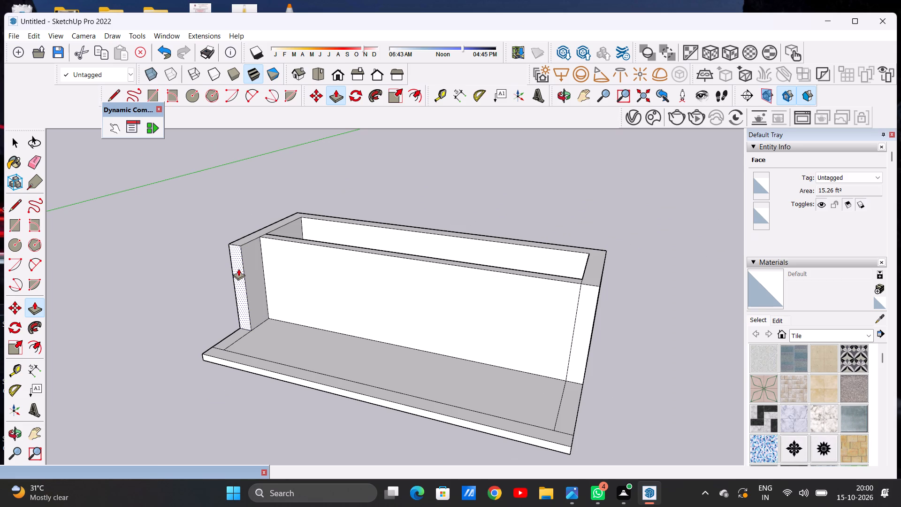
{"action": "key", "text": "space"}
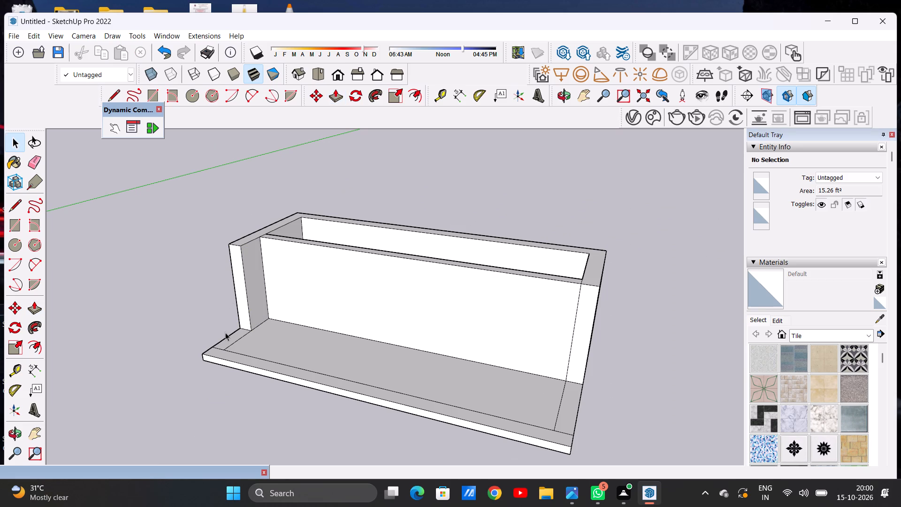
Raise the remaining left side border strip in front of the wall with Push/Pull to a little over half the wall's height.
{"action": "scroll", "coordinate": [248, 312], "scroll_direction": "down", "scroll_amount": 6}
{"action": "middle_click_drag", "start_coordinate": [297, 336], "coordinate": [334, 368]}
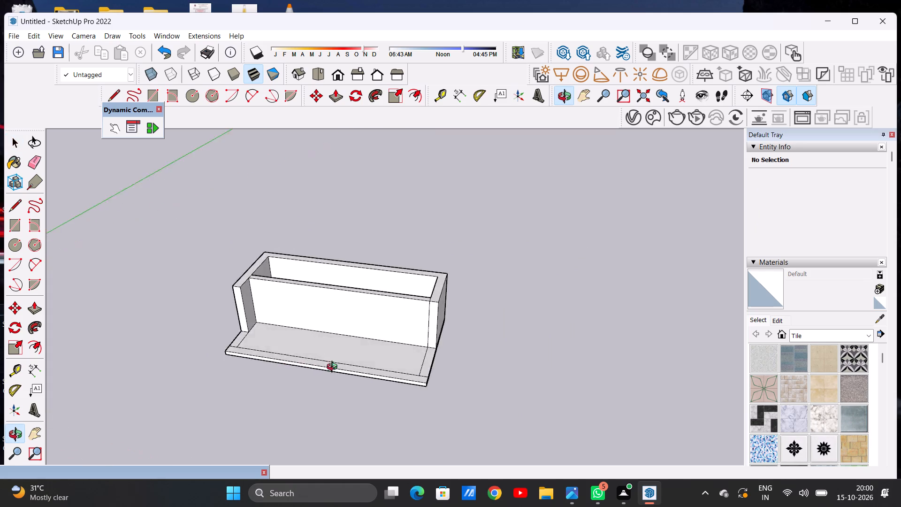
{"action": "middle_click_drag", "start_coordinate": [334, 368], "coordinate": [371, 381]}
{"action": "middle_click_drag", "start_coordinate": [251, 361], "coordinate": [339, 359]}
{"action": "scroll", "coordinate": [349, 332], "scroll_direction": "down", "scroll_amount": 6}
{"action": "scroll", "coordinate": [457, 334], "scroll_direction": "up", "scroll_amount": 3}
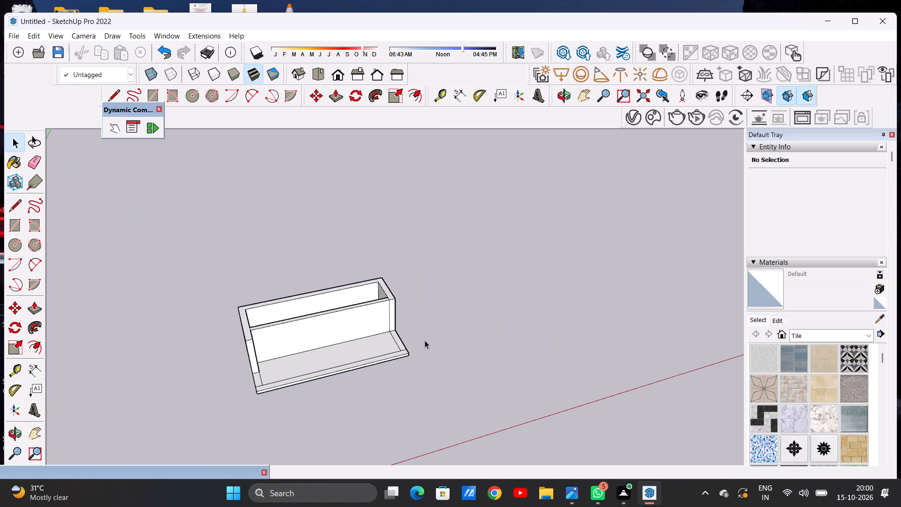
{"action": "middle_click_drag", "start_coordinate": [413, 348], "coordinate": [268, 449]}
{"action": "scroll", "coordinate": [244, 279], "scroll_direction": "up", "scroll_amount": 8}
{"action": "middle_click_drag", "start_coordinate": [284, 315], "coordinate": [291, 265]}
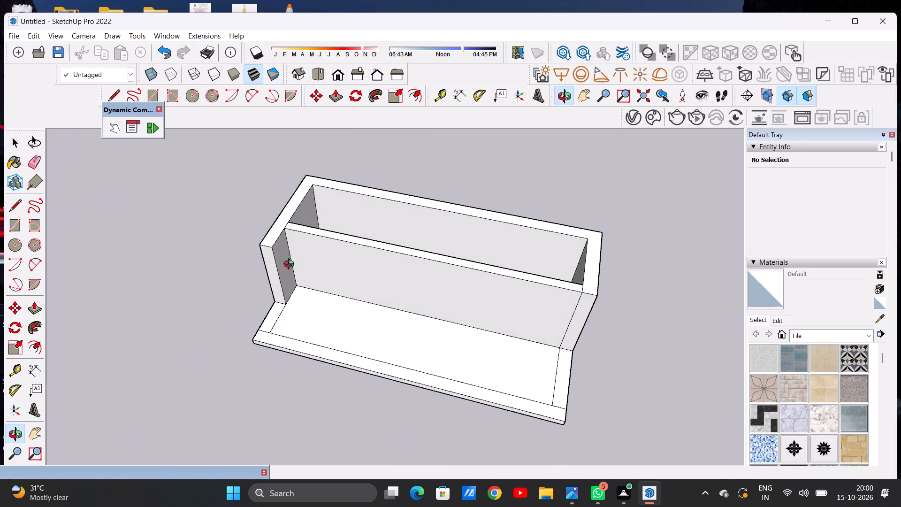
{"action": "middle_click_drag", "start_coordinate": [291, 265], "coordinate": [267, 262]}
{"action": "scroll", "coordinate": [267, 262], "scroll_direction": "up", "scroll_amount": 1}
{"action": "scroll", "coordinate": [286, 318], "scroll_direction": "up", "scroll_amount": 2}
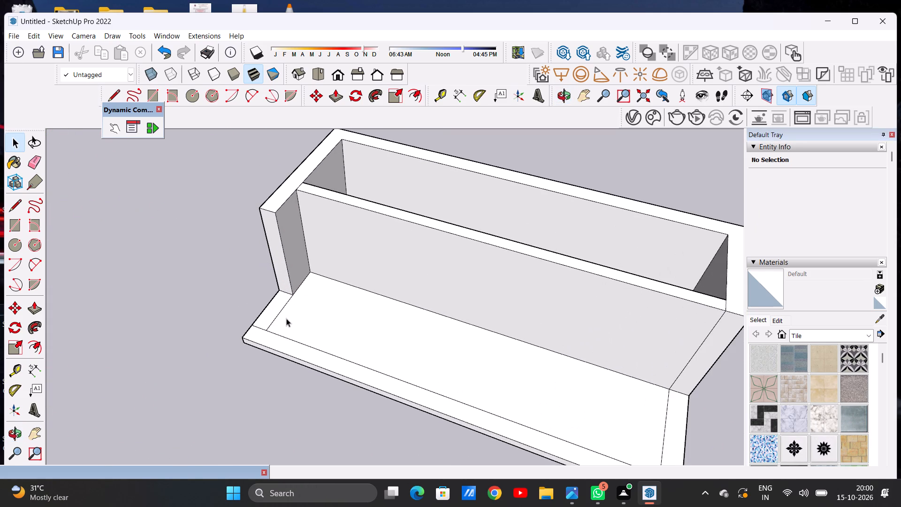
{"action": "scroll", "coordinate": [253, 304], "scroll_direction": "up", "scroll_amount": 1}
{"action": "key", "text": "p"}
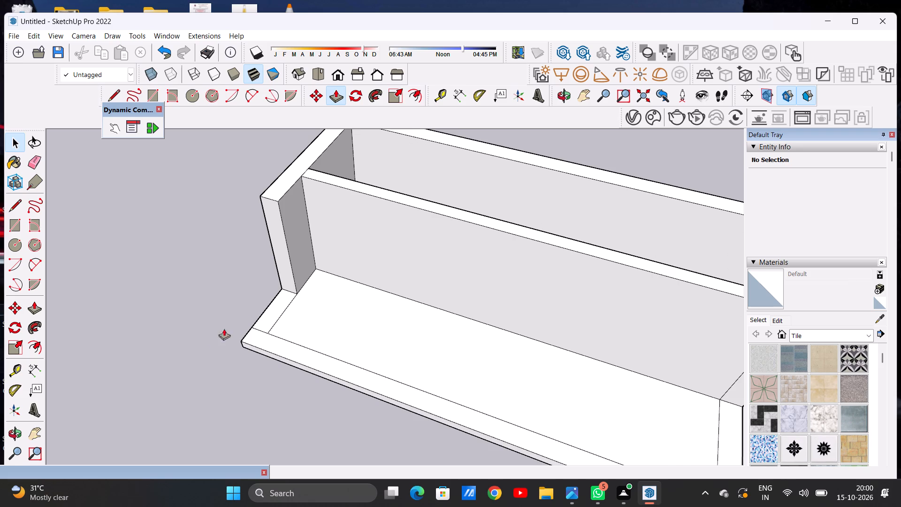
{"action": "scroll", "coordinate": [283, 300], "scroll_direction": "up", "scroll_amount": 5}
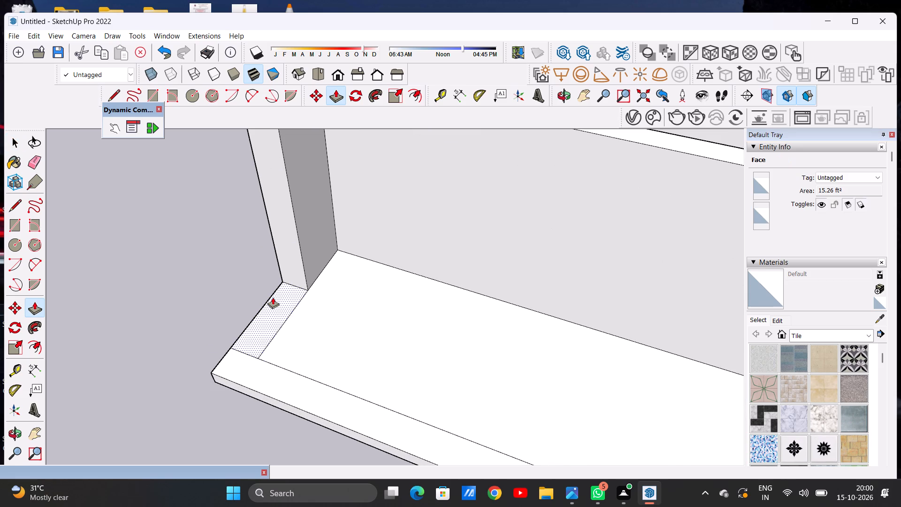
{"action": "left_click", "coordinate": [273, 297]}
{"action": "scroll", "coordinate": [272, 257], "scroll_direction": "down", "scroll_amount": 11}
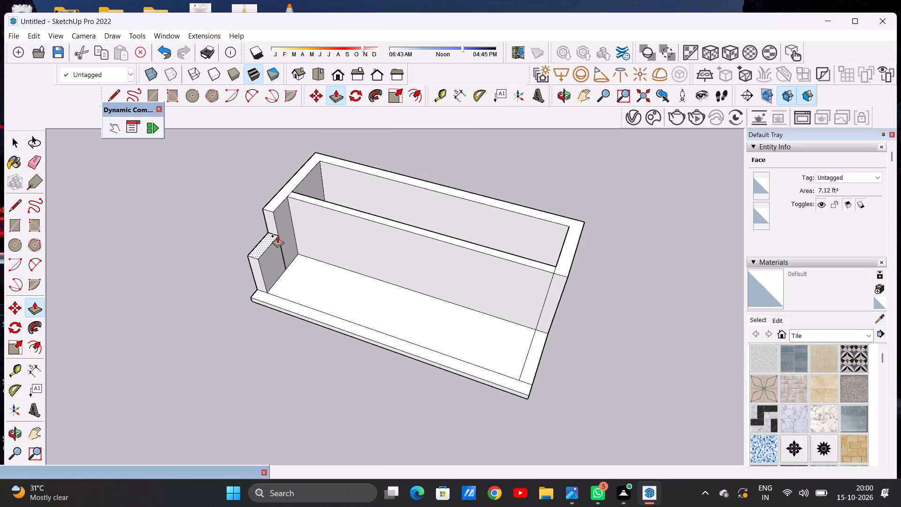
{"action": "left_click", "coordinate": [277, 236]}
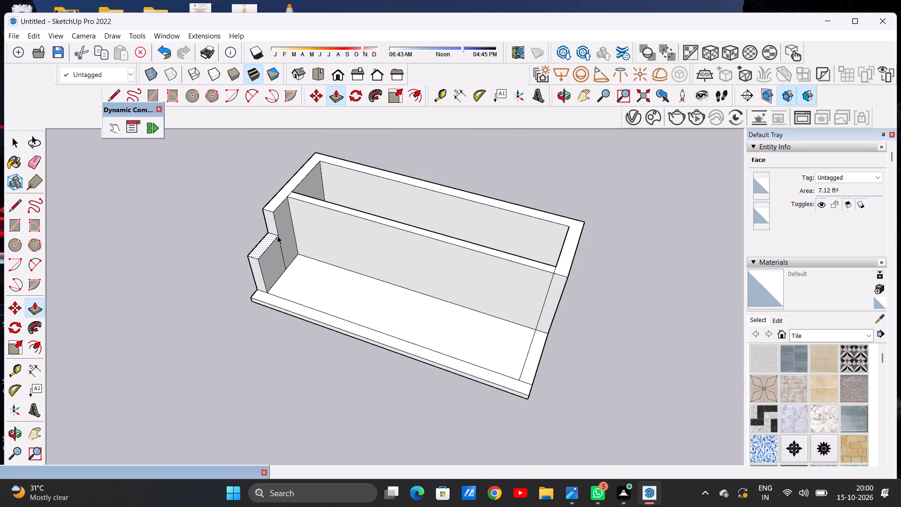
{"action": "key", "text": "space"}
{"action": "scroll", "coordinate": [252, 253], "scroll_direction": "down", "scroll_amount": 5}
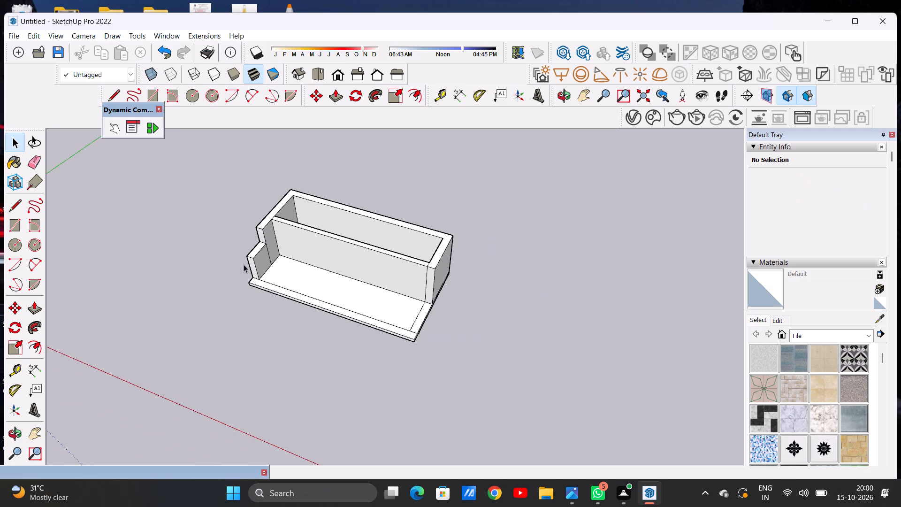
Examine the stepped left side wall and the open front of the building from several angles and in front view.
{"action": "middle_click_drag", "start_coordinate": [244, 264], "coordinate": [278, 210]}
{"action": "scroll", "coordinate": [238, 307], "scroll_direction": "up", "scroll_amount": 5}
{"action": "middle_click_drag", "start_coordinate": [243, 295], "coordinate": [441, 214]}
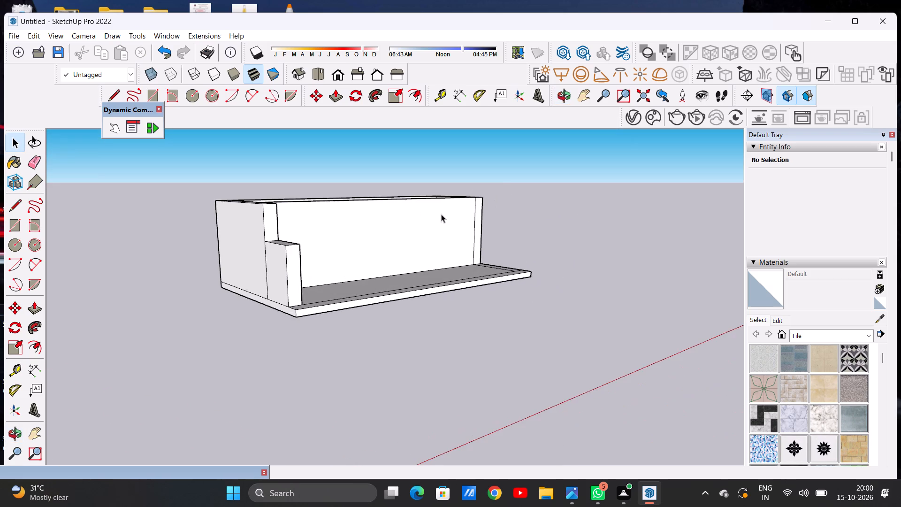
{"action": "scroll", "coordinate": [390, 258], "scroll_direction": "up", "scroll_amount": 3}
{"action": "scroll", "coordinate": [389, 259], "scroll_direction": "down", "scroll_amount": 1}
{"action": "middle_click_drag", "start_coordinate": [418, 262], "coordinate": [232, 355]}
{"action": "scroll", "coordinate": [201, 272], "scroll_direction": "up", "scroll_amount": 6}
{"action": "middle_click_drag", "start_coordinate": [208, 306], "coordinate": [302, 269]}
{"action": "scroll", "coordinate": [204, 308], "scroll_direction": "down", "scroll_amount": 15}
{"action": "middle_click_drag", "start_coordinate": [262, 311], "coordinate": [262, 305]}
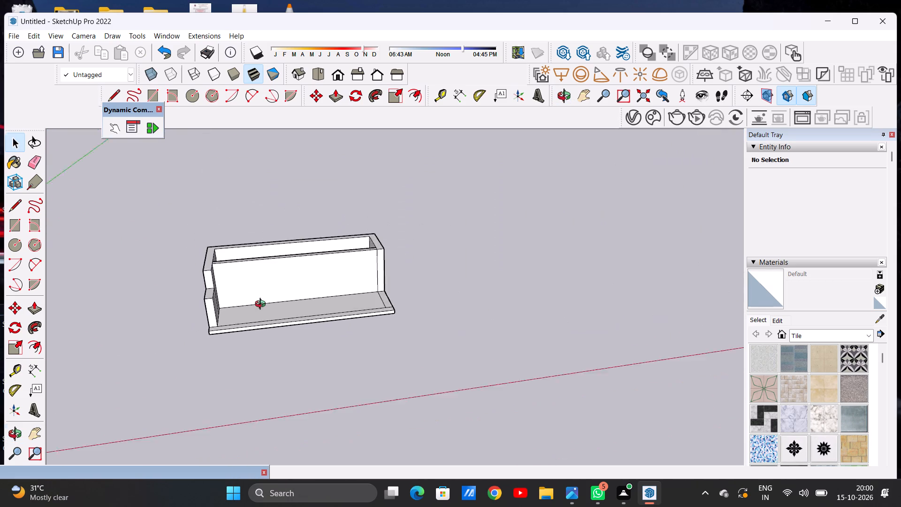
{"action": "middle_click_drag", "start_coordinate": [262, 305], "coordinate": [263, 255]}
{"action": "left_click", "coordinate": [338, 76]}
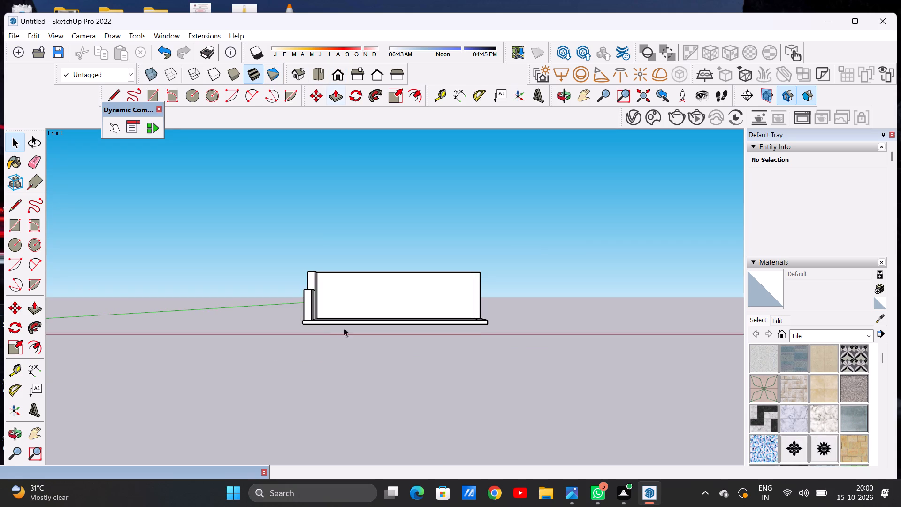
Examine the stepped left side wall, the partition wall and the open front of the building from several angles.
{"action": "scroll", "coordinate": [364, 300], "scroll_direction": "up", "scroll_amount": 6}
{"action": "middle_click_drag", "start_coordinate": [366, 298], "coordinate": [327, 411]}
{"action": "scroll", "coordinate": [300, 350], "scroll_direction": "up", "scroll_amount": 5}
{"action": "middle_click_drag", "start_coordinate": [355, 322], "coordinate": [236, 373]}
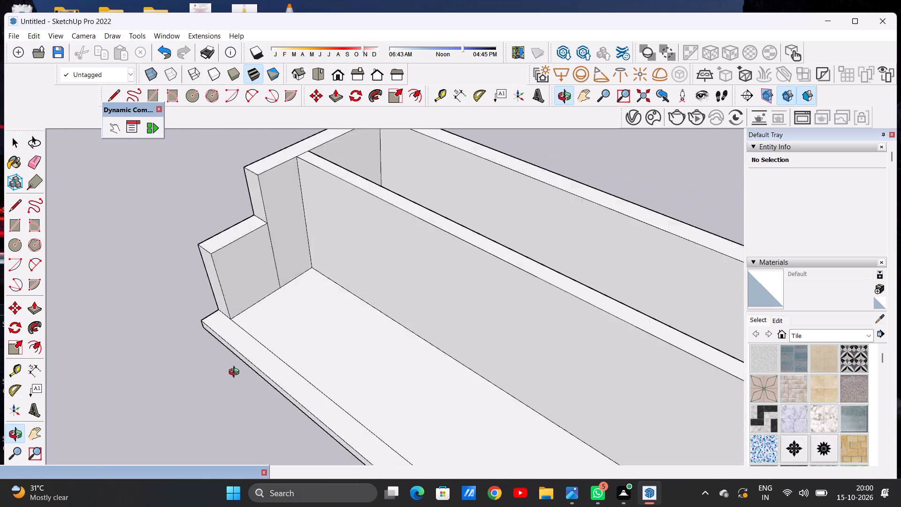
{"action": "middle_click_drag", "start_coordinate": [236, 373], "coordinate": [338, 355]}
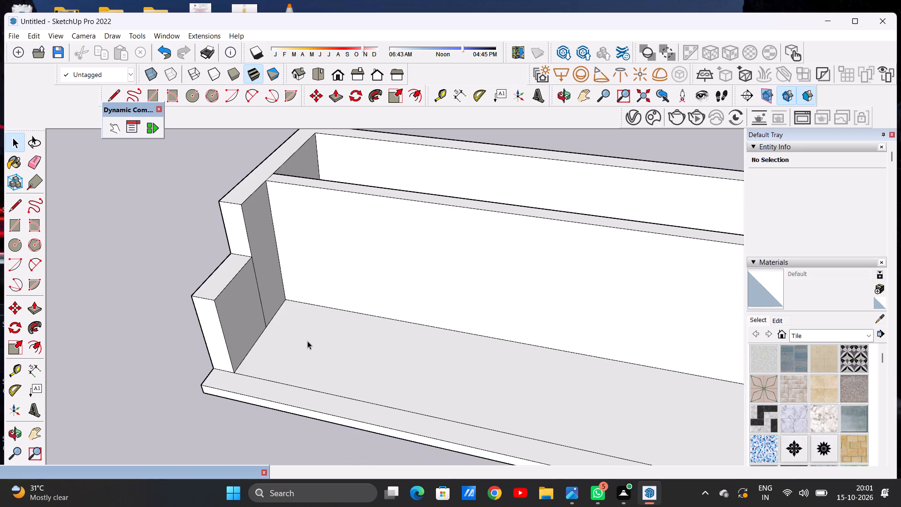
{"action": "scroll", "coordinate": [253, 305], "scroll_direction": "down", "scroll_amount": 20}
{"action": "scroll", "coordinate": [253, 305], "scroll_direction": "down", "scroll_amount": 4}
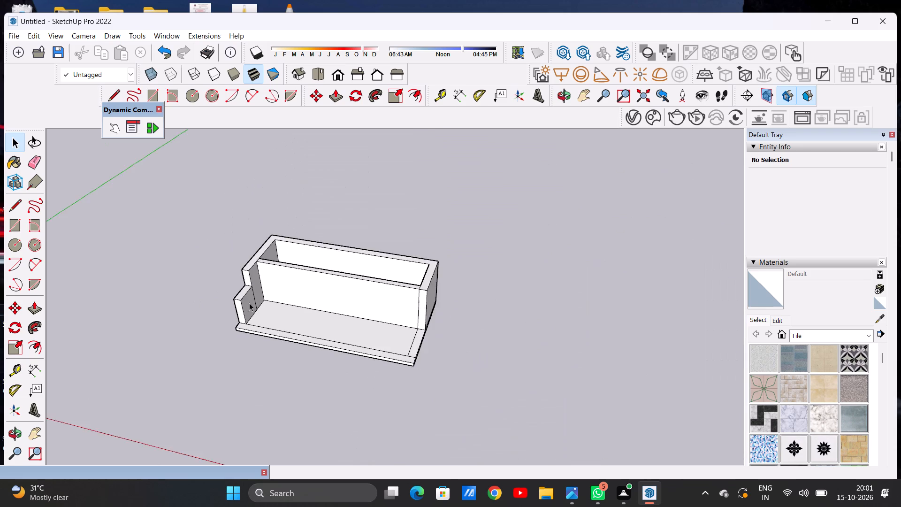
{"action": "scroll", "coordinate": [249, 303], "scroll_direction": "down", "scroll_amount": 9}
{"action": "scroll", "coordinate": [214, 310], "scroll_direction": "up", "scroll_amount": 4}
{"action": "scroll", "coordinate": [236, 314], "scroll_direction": "down", "scroll_amount": 1}
{"action": "scroll", "coordinate": [236, 314], "scroll_direction": "up", "scroll_amount": 7}
{"action": "middle_click_drag", "start_coordinate": [330, 305], "coordinate": [333, 269]}
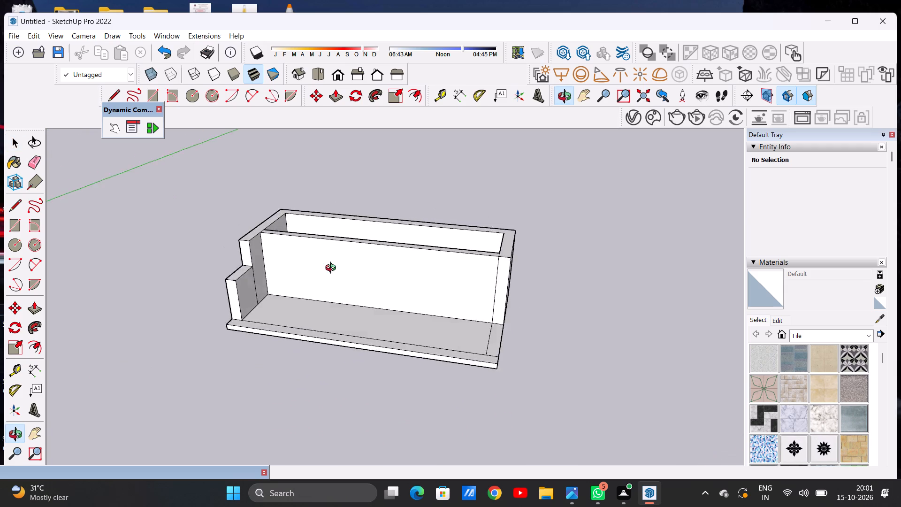
{"action": "middle_click_drag", "start_coordinate": [333, 269], "coordinate": [371, 314]}
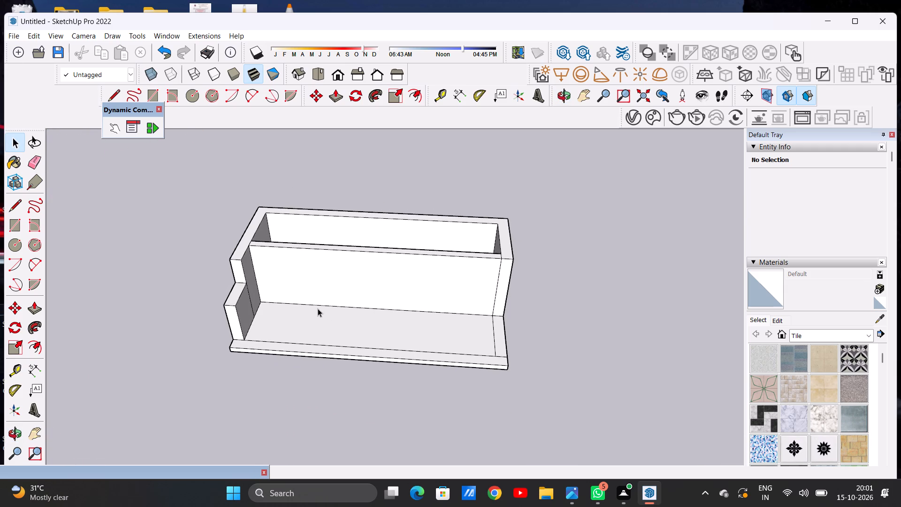
{"action": "scroll", "coordinate": [318, 308], "scroll_direction": "down", "scroll_amount": 4}
{"action": "scroll", "coordinate": [298, 314], "scroll_direction": "up", "scroll_amount": 6}
{"action": "middle_click_drag", "start_coordinate": [244, 310], "coordinate": [229, 287]}
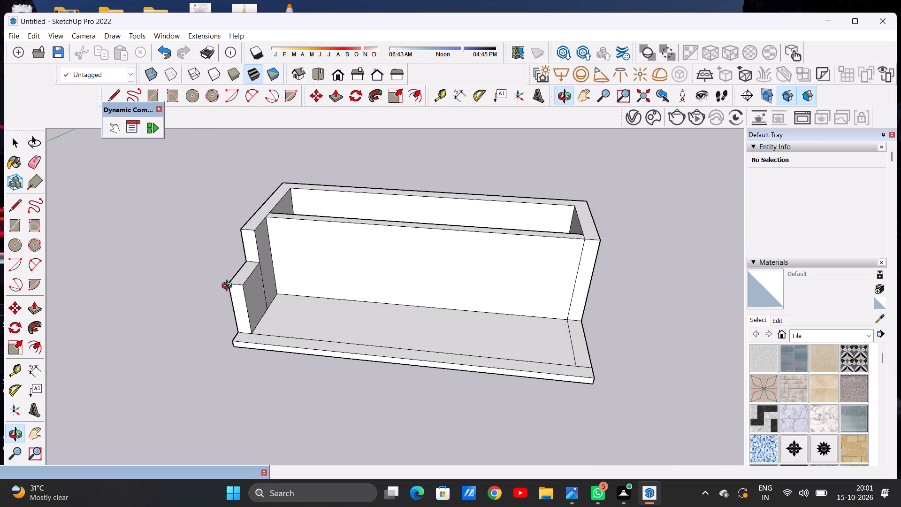
{"action": "middle_click_drag", "start_coordinate": [229, 287], "coordinate": [232, 301]}
{"action": "scroll", "coordinate": [290, 289], "scroll_direction": "down", "scroll_amount": 5}
{"action": "scroll", "coordinate": [459, 255], "scroll_direction": "up", "scroll_amount": 3}
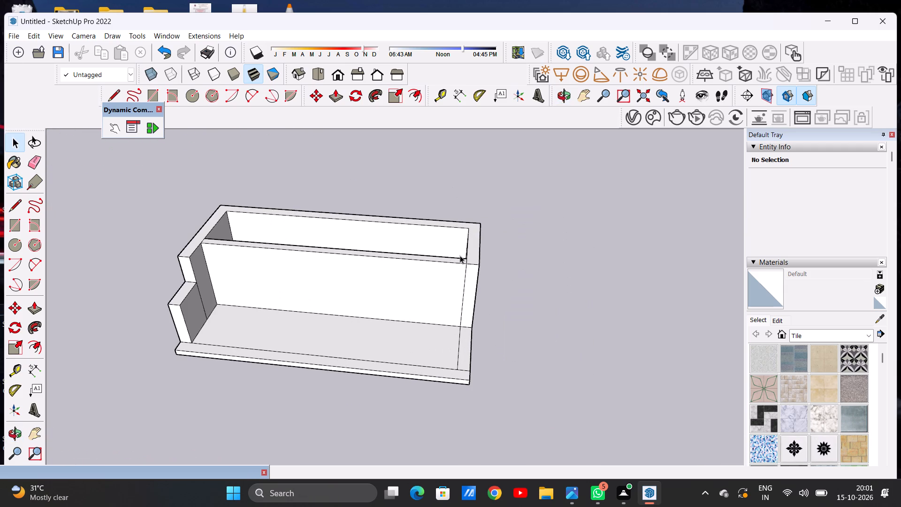
Erase the short edge separating the partition wall's top from the right outer wall's top.
{"action": "key", "text": "p"}
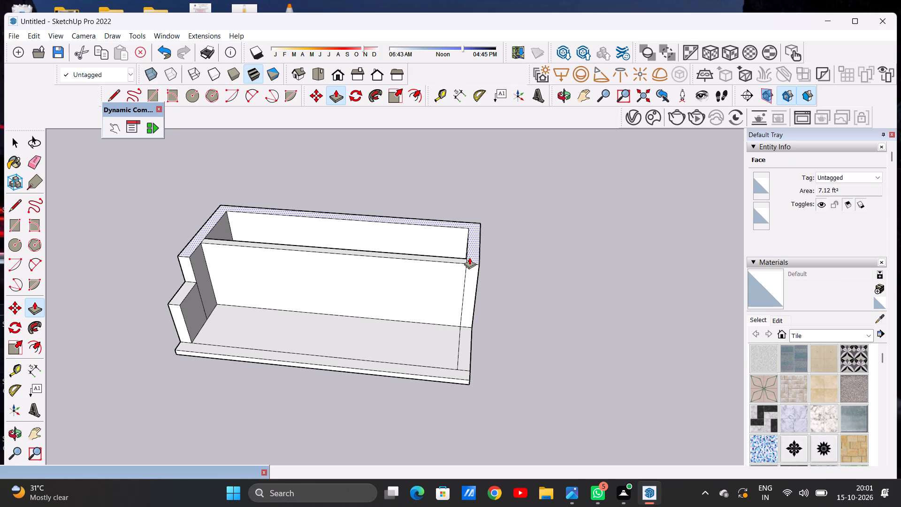
{"action": "scroll", "coordinate": [467, 257], "scroll_direction": "up", "scroll_amount": 9}
{"action": "key", "text": "space"}
{"action": "type", "text": "E"}
{"action": "scroll", "coordinate": [467, 257], "scroll_direction": "up", "scroll_amount": 5}
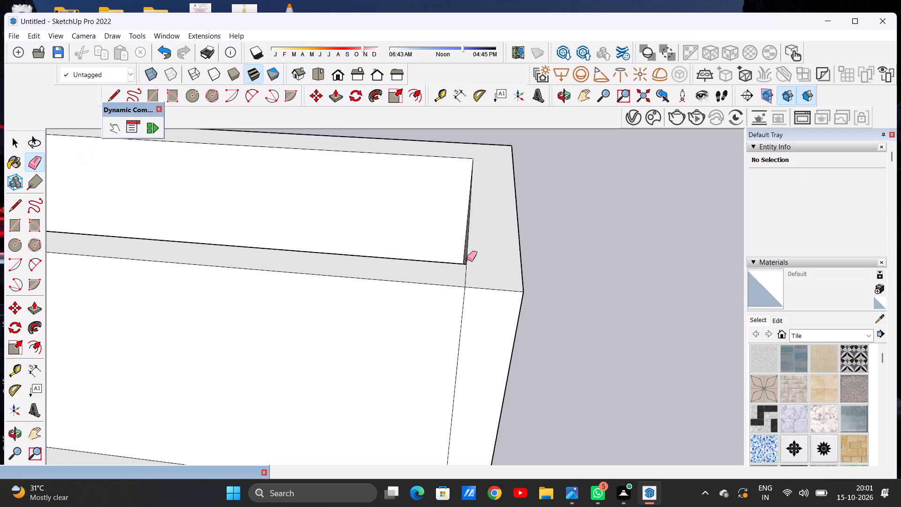
{"action": "left_click_drag", "start_coordinate": [461, 279], "coordinate": [492, 273]}
{"action": "key", "text": "space"}
Raise the joined top face of the outer walls and partition wall slightly with Push/Pull.
{"action": "type", "text": "P"}
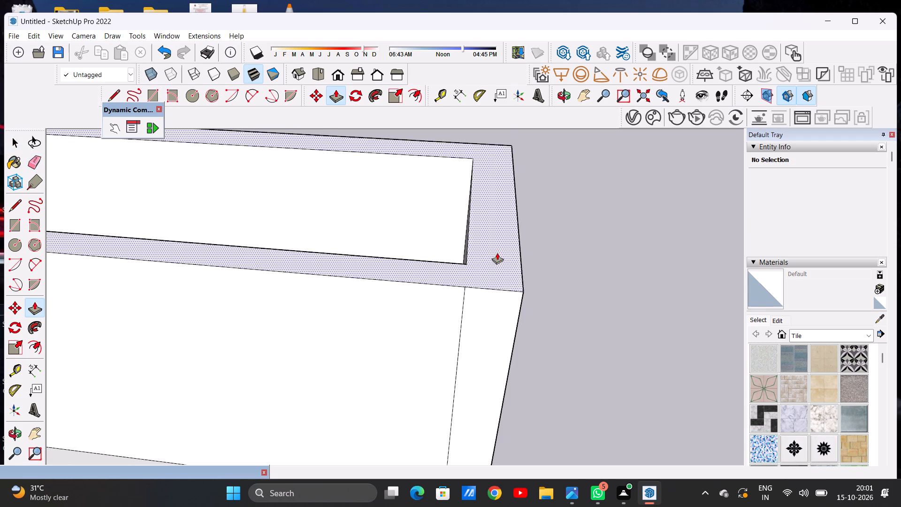
{"action": "left_click", "coordinate": [497, 253]}
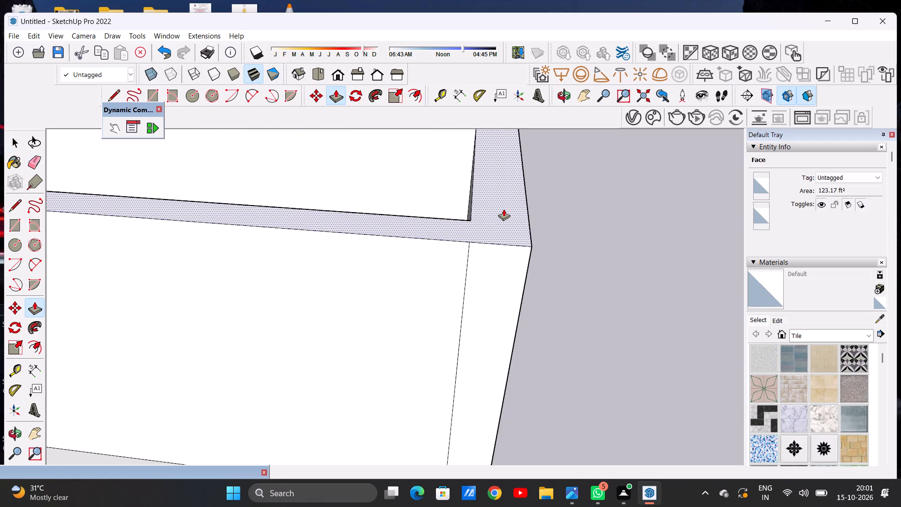
{"action": "left_click", "coordinate": [503, 203]}
{"action": "key", "text": "space"}
Examine the raised walls, the stepped left side wall and the partition's front face from several angles.
{"action": "scroll", "coordinate": [429, 337], "scroll_direction": "down", "scroll_amount": 19}
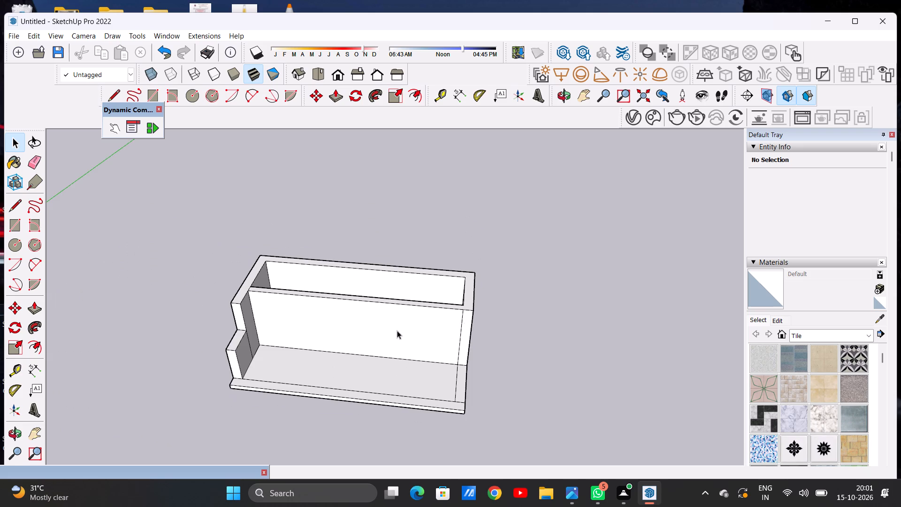
{"action": "scroll", "coordinate": [184, 379], "scroll_direction": "up", "scroll_amount": 5}
{"action": "middle_click_drag", "start_coordinate": [318, 352], "coordinate": [312, 324]}
{"action": "scroll", "coordinate": [234, 340], "scroll_direction": "down", "scroll_amount": 8}
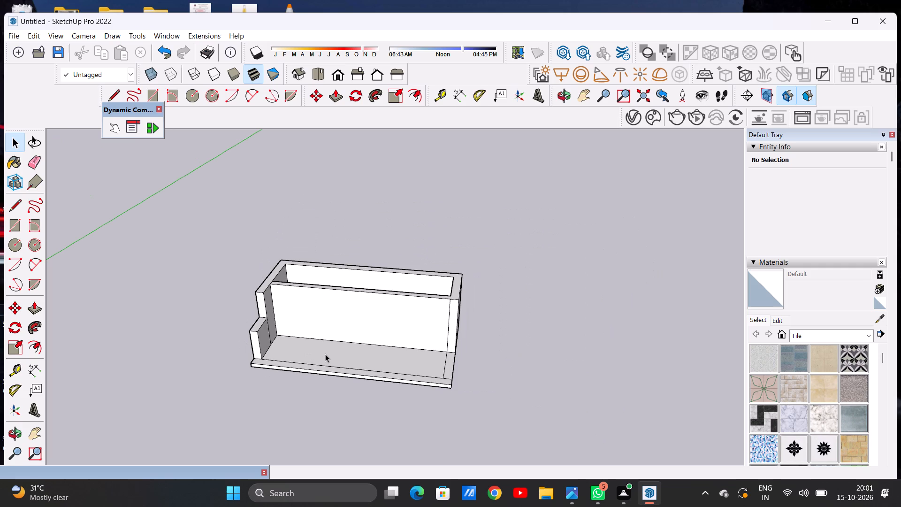
{"action": "scroll", "coordinate": [283, 312], "scroll_direction": "up", "scroll_amount": 15}
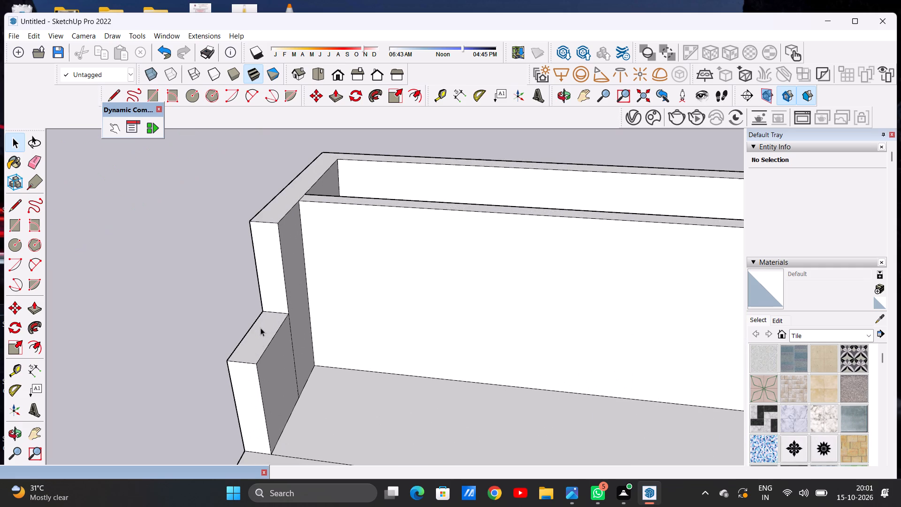
{"action": "middle_click_drag", "start_coordinate": [235, 319], "coordinate": [387, 270]}
{"action": "scroll", "coordinate": [259, 303], "scroll_direction": "down", "scroll_amount": 7}
{"action": "scroll", "coordinate": [296, 355], "scroll_direction": "up", "scroll_amount": 5}
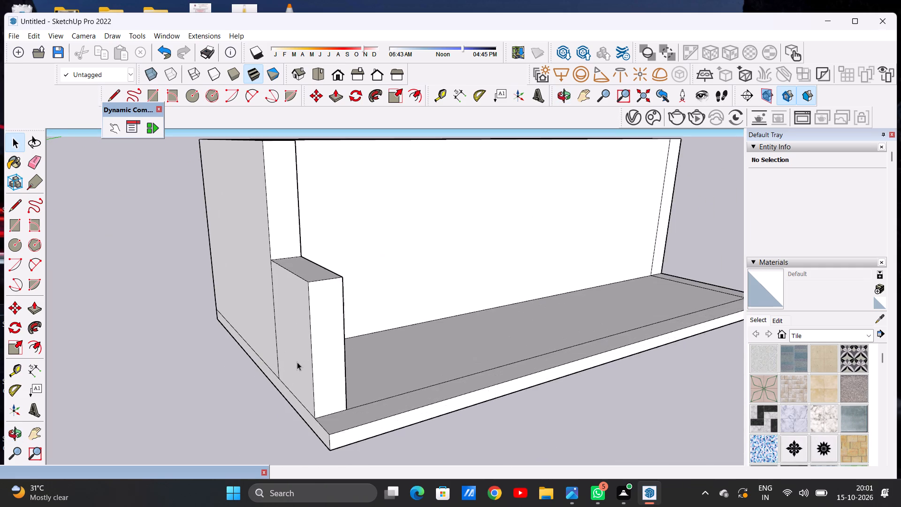
{"action": "scroll", "coordinate": [297, 362], "scroll_direction": "up", "scroll_amount": 10}
{"action": "scroll", "coordinate": [287, 330], "scroll_direction": "down", "scroll_amount": 12}
{"action": "middle_click_drag", "start_coordinate": [414, 323], "coordinate": [227, 352]}
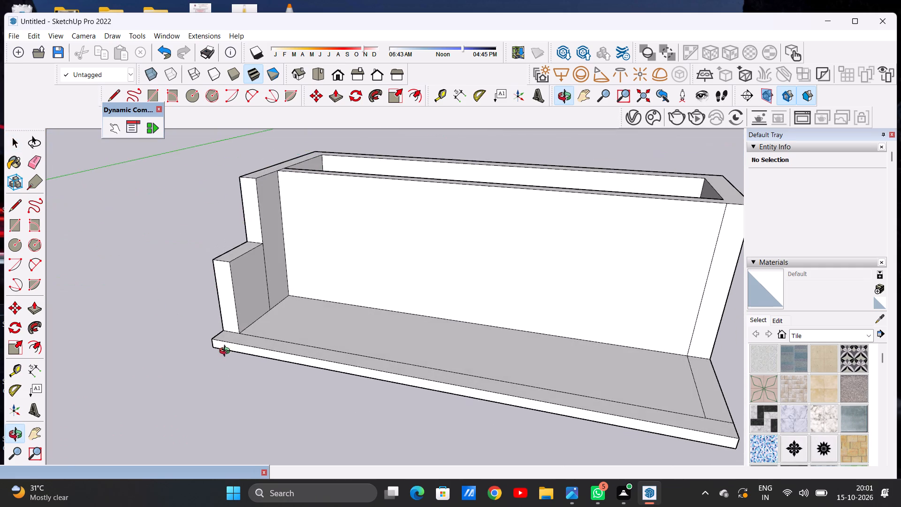
{"action": "middle_click_drag", "start_coordinate": [227, 352], "coordinate": [229, 352]}
{"action": "scroll", "coordinate": [325, 296], "scroll_direction": "down", "scroll_amount": 7}
{"action": "scroll", "coordinate": [279, 255], "scroll_direction": "up", "scroll_amount": 6}
{"action": "middle_click_drag", "start_coordinate": [385, 298], "coordinate": [285, 323]}
{"action": "scroll", "coordinate": [334, 292], "scroll_direction": "up", "scroll_amount": 4}
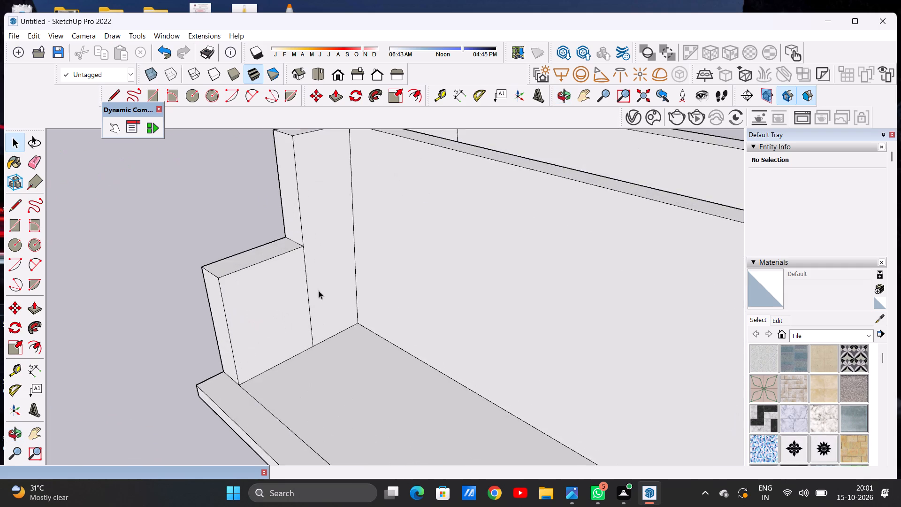
{"action": "scroll", "coordinate": [319, 291], "scroll_direction": "up", "scroll_amount": 6}
{"action": "scroll", "coordinate": [290, 298], "scroll_direction": "down", "scroll_amount": 17}
{"action": "middle_click_drag", "start_coordinate": [288, 305], "coordinate": [437, 277]}
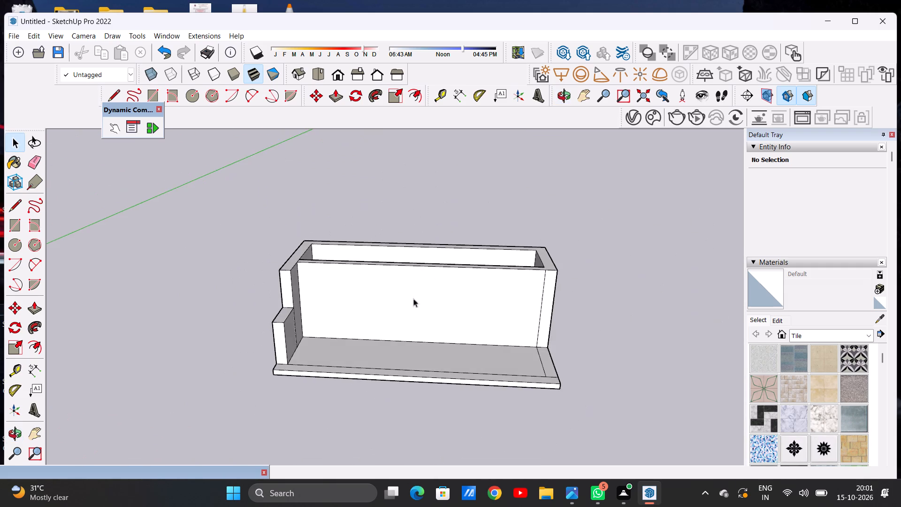
{"action": "scroll", "coordinate": [351, 306], "scroll_direction": "up", "scroll_amount": 7}
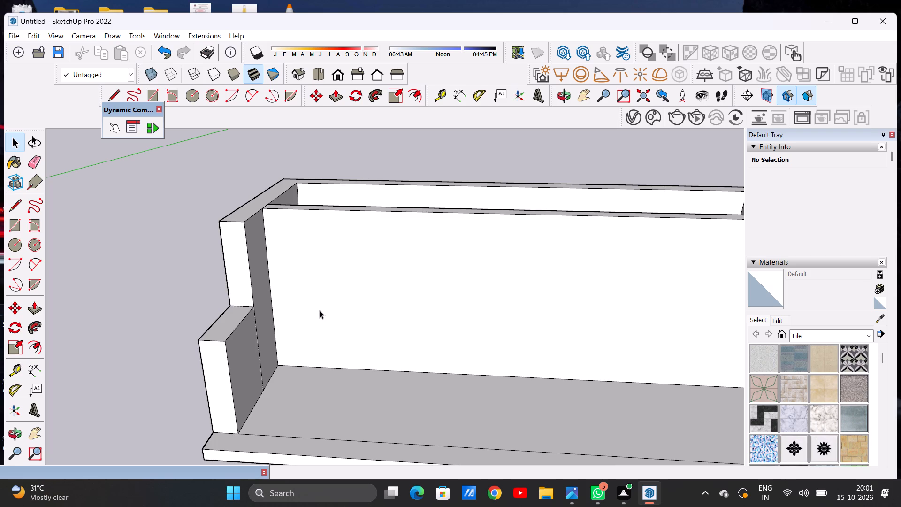
{"action": "scroll", "coordinate": [206, 247], "scroll_direction": "down", "scroll_amount": 5}
{"action": "scroll", "coordinate": [332, 225], "scroll_direction": "down", "scroll_amount": 20}
{"action": "scroll", "coordinate": [332, 225], "scroll_direction": "down", "scroll_amount": 1}
{"action": "scroll", "coordinate": [270, 257], "scroll_direction": "up", "scroll_amount": 7}
{"action": "middle_click_drag", "start_coordinate": [300, 294], "coordinate": [215, 278]}
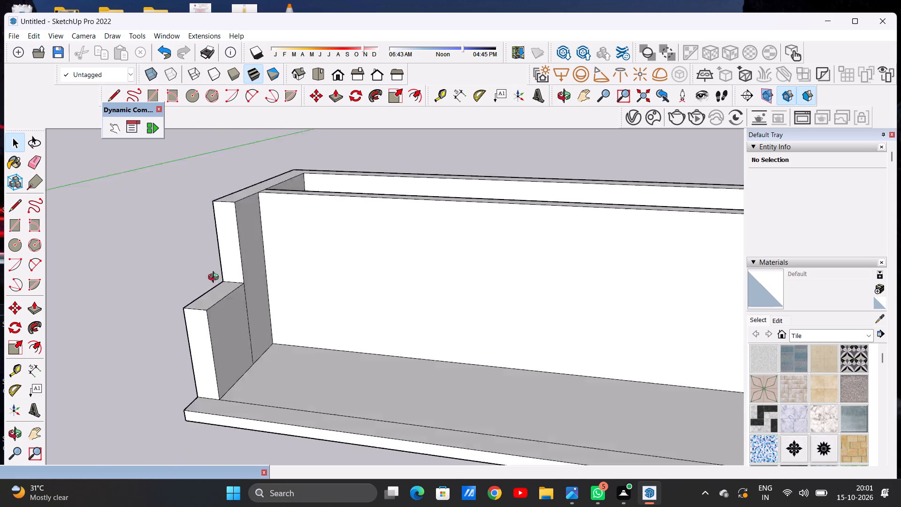
{"action": "middle_click_drag", "start_coordinate": [215, 278], "coordinate": [285, 309]}
{"action": "scroll", "coordinate": [277, 313], "scroll_direction": "down", "scroll_amount": 9}
{"action": "middle_click_drag", "start_coordinate": [353, 311], "coordinate": [386, 293]}
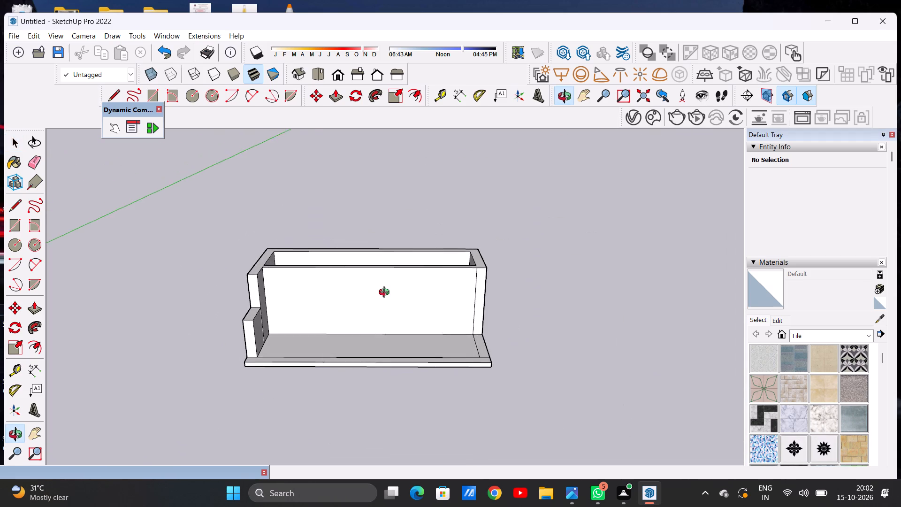
{"action": "middle_click_drag", "start_coordinate": [386, 293], "coordinate": [380, 285]}
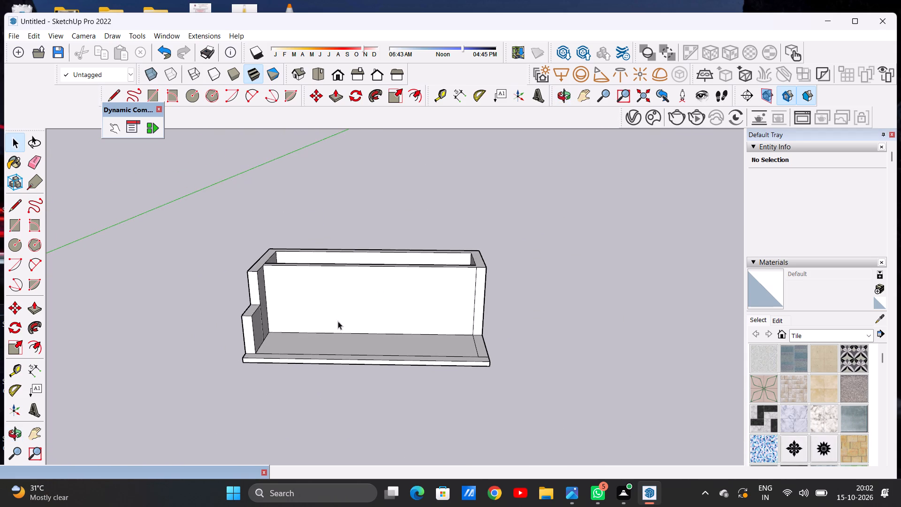
{"action": "middle_click_drag", "start_coordinate": [338, 321], "coordinate": [341, 267]}
{"action": "scroll", "coordinate": [292, 329], "scroll_direction": "up", "scroll_amount": 7}
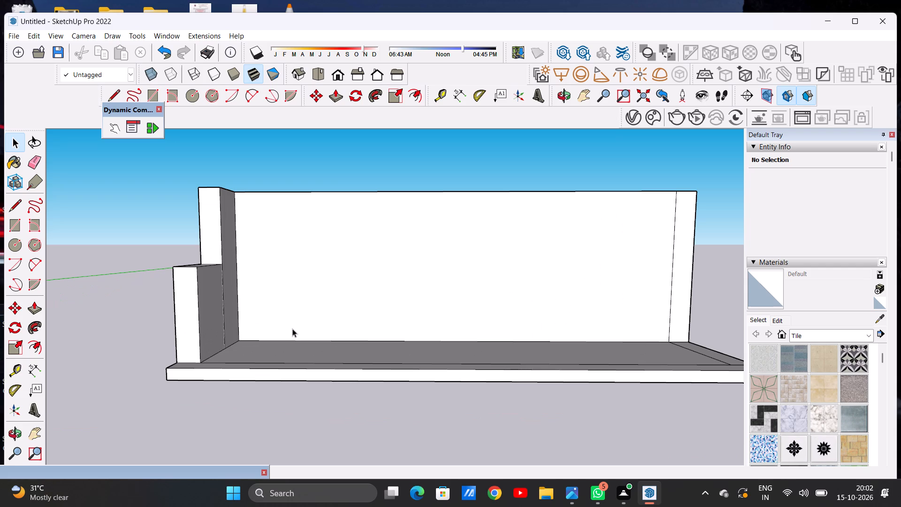
Draw a vertical line on the partition wall's front face, from top edge to floor, about a fifth of its length from the left side wall.
{"action": "key", "text": "l"}
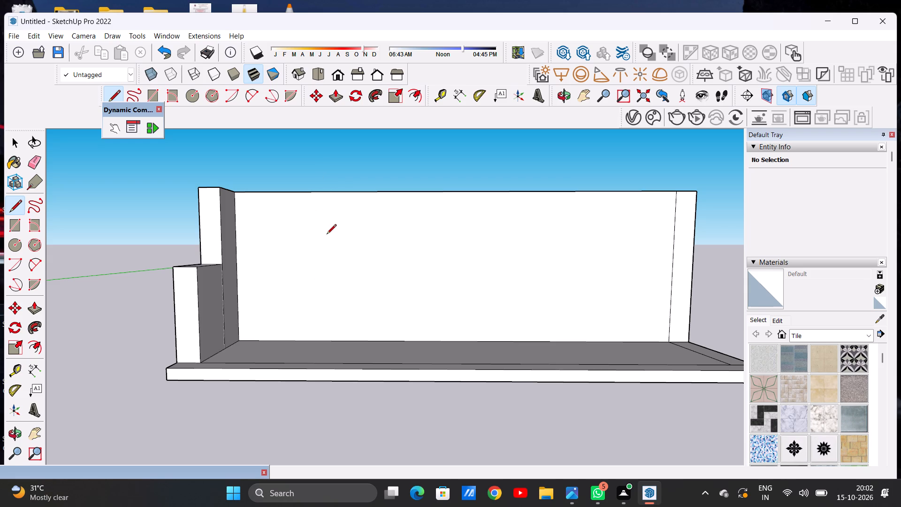
{"action": "key", "text": "space"}
{"action": "middle_click_drag", "start_coordinate": [345, 253], "coordinate": [316, 330]}
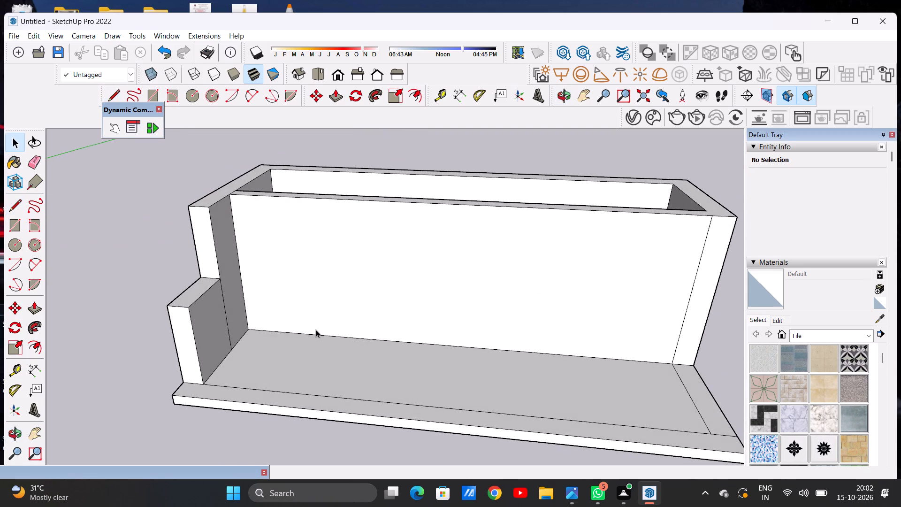
{"action": "key", "text": "l"}
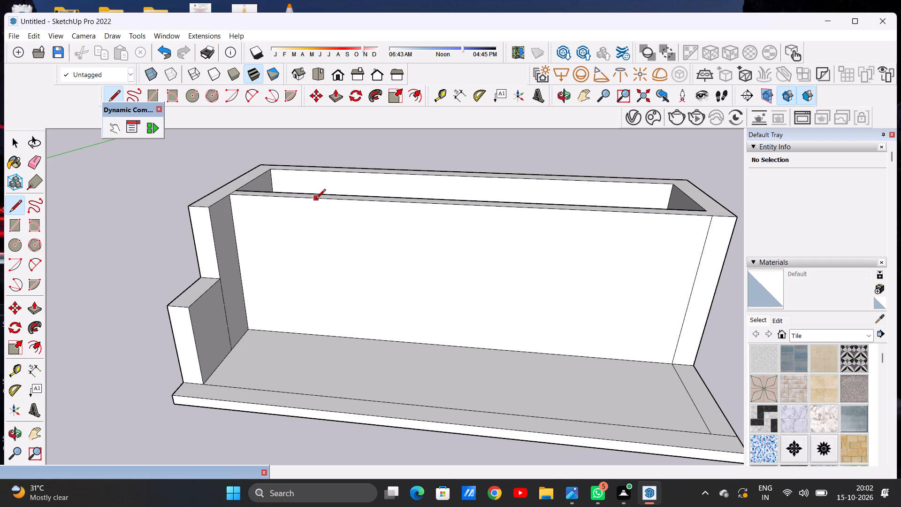
{"action": "left_click", "coordinate": [316, 200]}
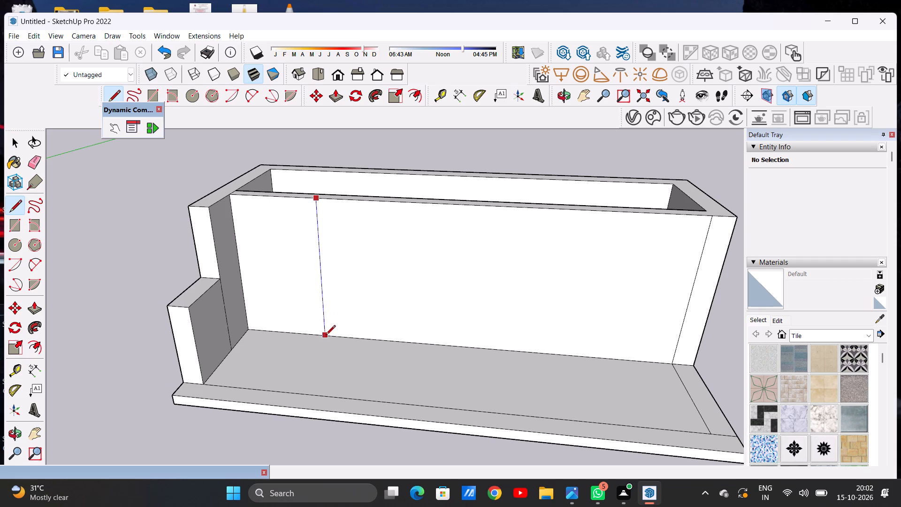
{"action": "left_click", "coordinate": [325, 337]}
{"action": "key", "text": "space"}
Pull the narrow left section of the partition wall's front face slightly forward with Push/Pull.
{"action": "scroll", "coordinate": [283, 224], "scroll_direction": "down", "scroll_amount": 7}
{"action": "middle_click_drag", "start_coordinate": [305, 256], "coordinate": [359, 176]}
{"action": "scroll", "coordinate": [476, 231], "scroll_direction": "up", "scroll_amount": 3}
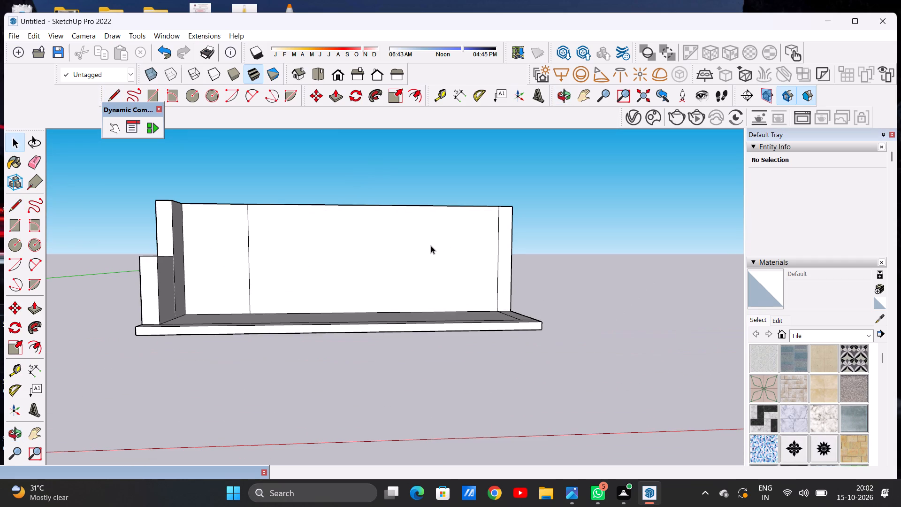
{"action": "middle_click_drag", "start_coordinate": [431, 290], "coordinate": [405, 390]}
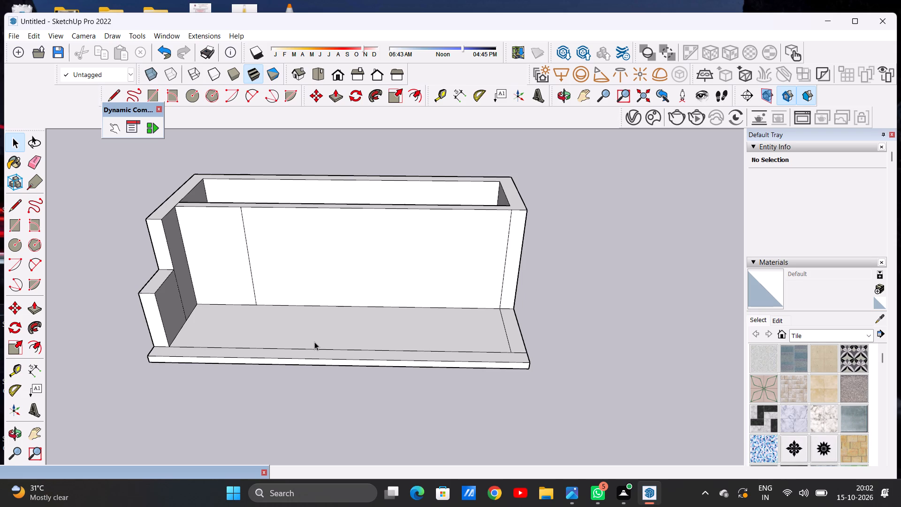
{"action": "key", "text": "p"}
{"action": "scroll", "coordinate": [299, 323], "scroll_direction": "up", "scroll_amount": 1}
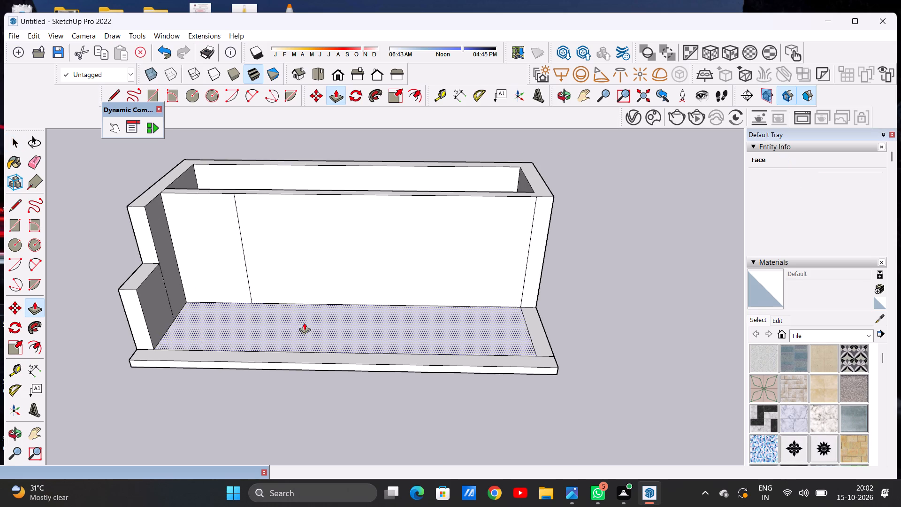
{"action": "middle_click_drag", "start_coordinate": [302, 322], "coordinate": [215, 307]}
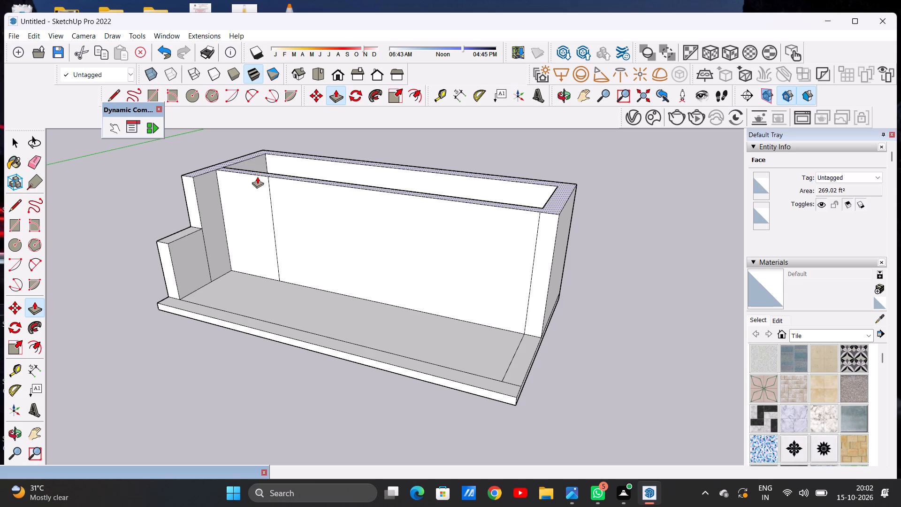
{"action": "left_click", "coordinate": [257, 177]}
{"action": "left_click", "coordinate": [250, 184]}
{"action": "key", "text": "space"}
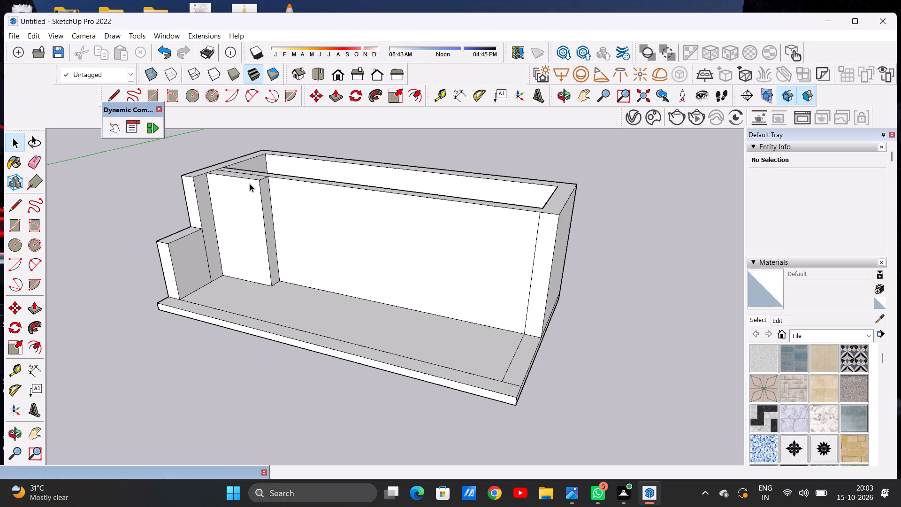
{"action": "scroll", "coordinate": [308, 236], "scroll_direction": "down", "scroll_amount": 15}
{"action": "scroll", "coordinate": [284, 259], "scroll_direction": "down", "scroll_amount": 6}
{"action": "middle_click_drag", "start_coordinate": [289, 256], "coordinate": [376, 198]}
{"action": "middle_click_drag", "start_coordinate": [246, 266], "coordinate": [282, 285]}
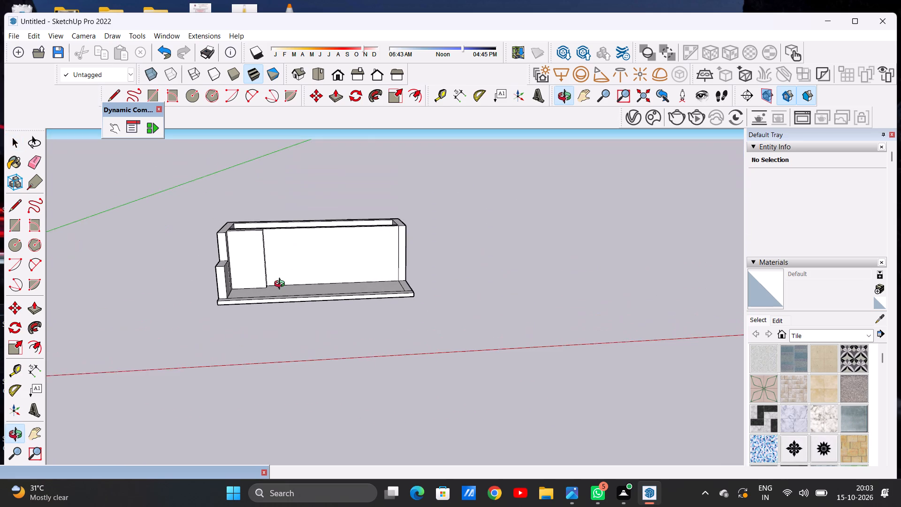
Examine the projecting section of the partition wall and the surrounding walls from the front and above.
{"action": "middle_click_drag", "start_coordinate": [282, 285], "coordinate": [223, 285]}
{"action": "scroll", "coordinate": [310, 230], "scroll_direction": "up", "scroll_amount": 5}
{"action": "middle_click_drag", "start_coordinate": [346, 229], "coordinate": [328, 362]}
{"action": "scroll", "coordinate": [334, 278], "scroll_direction": "up", "scroll_amount": 3}
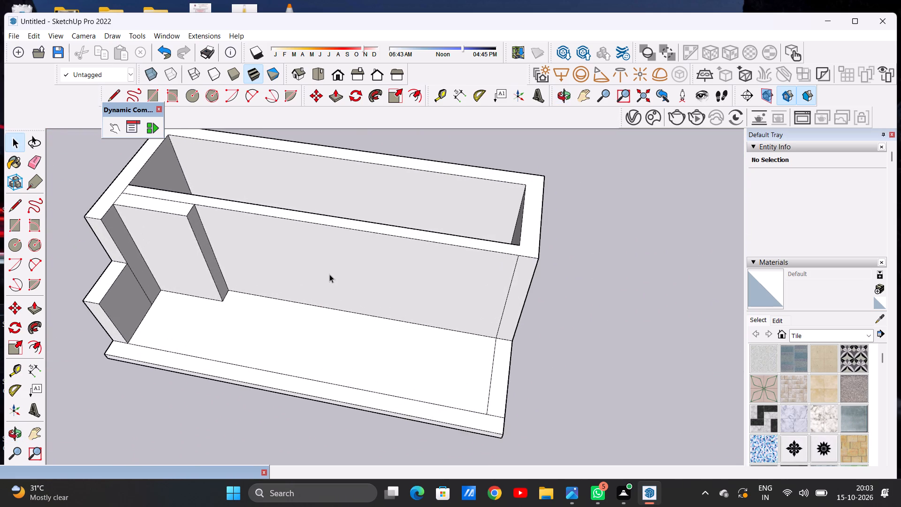
{"action": "middle_click_drag", "start_coordinate": [329, 256], "coordinate": [336, 353]}
{"action": "scroll", "coordinate": [355, 239], "scroll_direction": "down", "scroll_amount": 11}
{"action": "middle_click_drag", "start_coordinate": [383, 271], "coordinate": [318, 246]}
{"action": "scroll", "coordinate": [319, 195], "scroll_direction": "up", "scroll_amount": 5}
{"action": "scroll", "coordinate": [319, 195], "scroll_direction": "down", "scroll_amount": 1}
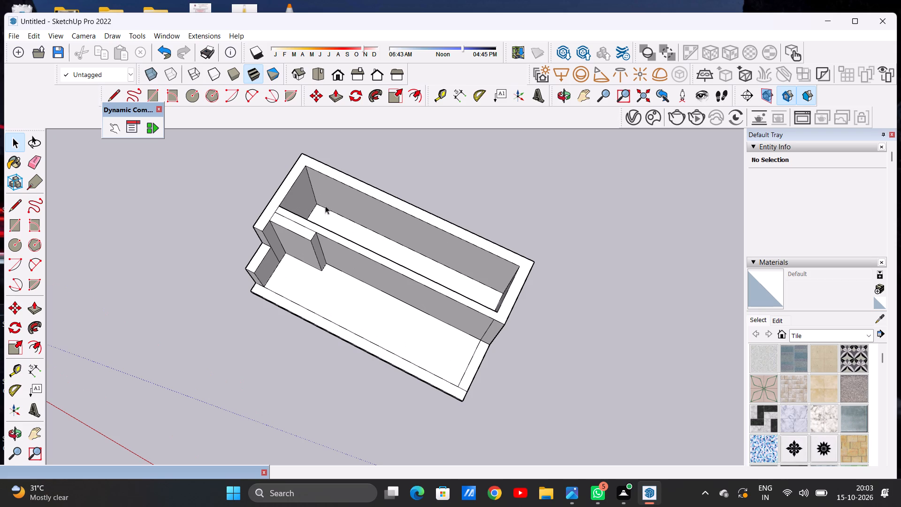
{"action": "scroll", "coordinate": [334, 212], "scroll_direction": "down", "scroll_amount": 2}
{"action": "middle_click_drag", "start_coordinate": [392, 246], "coordinate": [326, 205]}
{"action": "scroll", "coordinate": [416, 227], "scroll_direction": "up", "scroll_amount": 6}
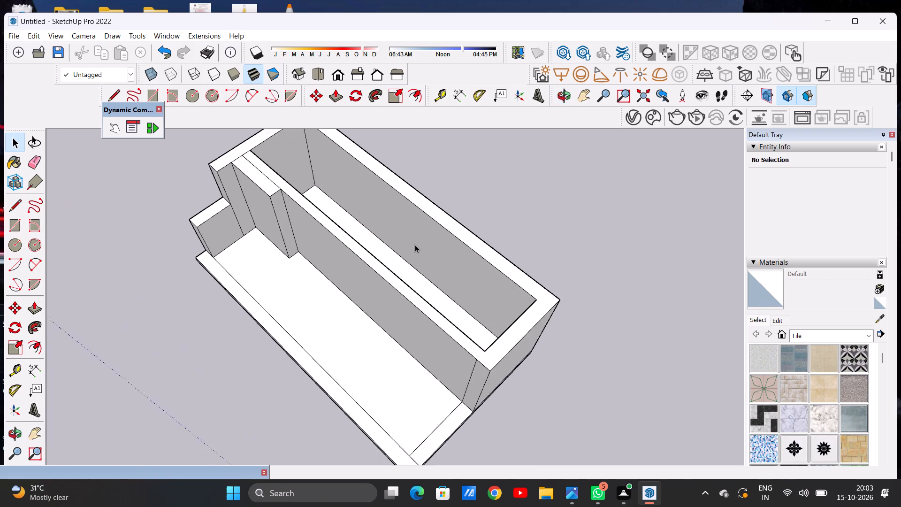
{"action": "scroll", "coordinate": [415, 245], "scroll_direction": "up", "scroll_amount": 1}
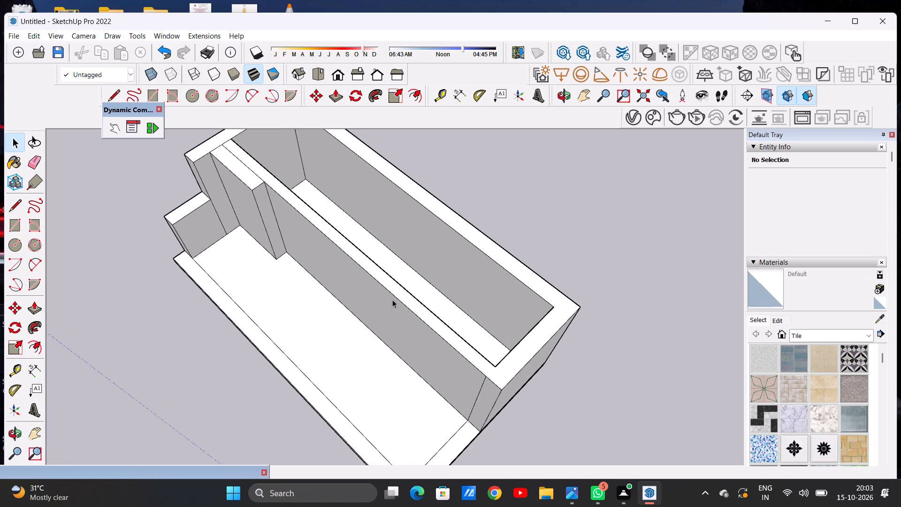
{"action": "scroll", "coordinate": [391, 307], "scroll_direction": "down", "scroll_amount": 3}
Undo the projecting section, the extra wall height, the left side wall's forward extensions and the raised partition wall.
{"action": "key", "text": "ctrl+z"}
{"action": "key", "text": "ctrl+z"}
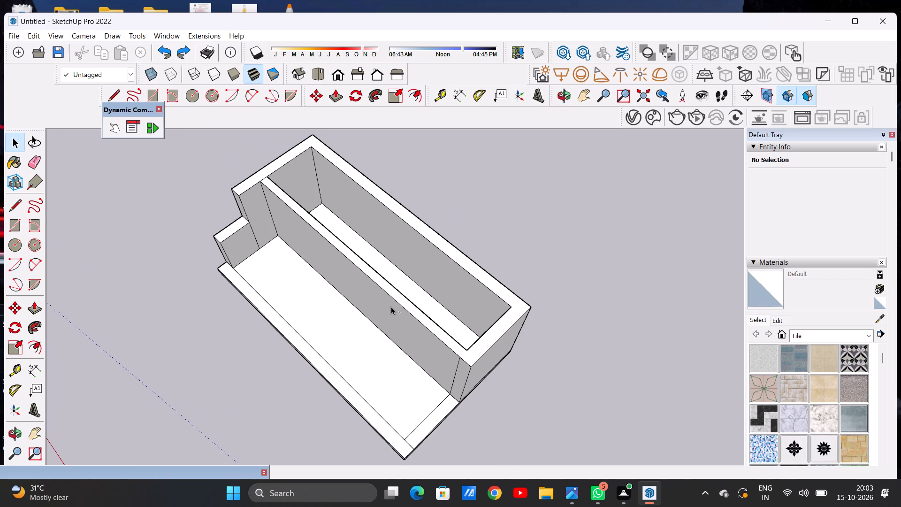
{"action": "key", "text": "ctrl+z"}
{"action": "key", "text": "ctrl+z"}
{"action": "key", "text": "ctrl+z"}
{"action": "key", "text": "ctrl+z"}
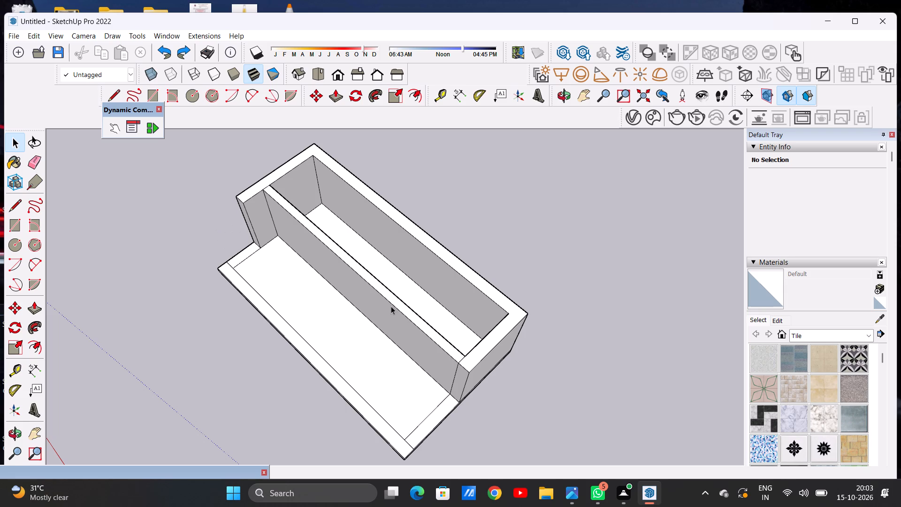
{"action": "key", "text": "ctrl+z"}
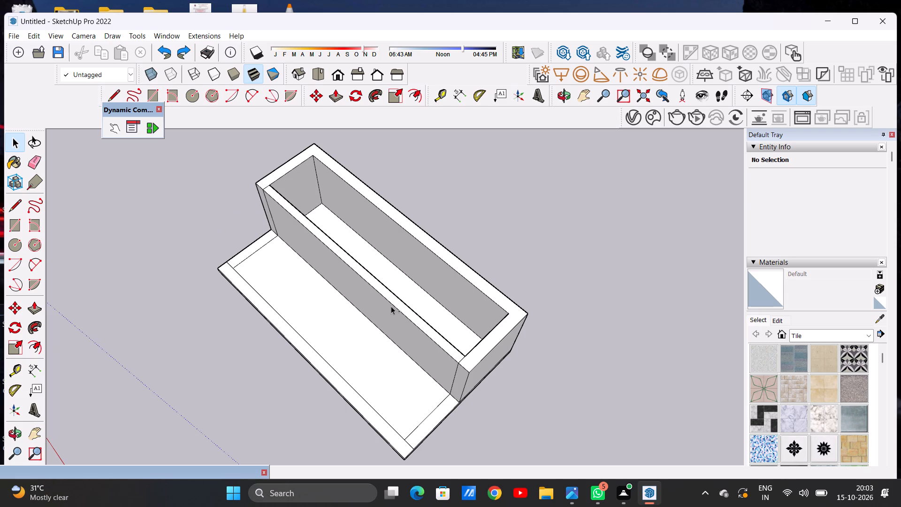
{"action": "key", "text": "ctrl+z"}
Examine the open-fronted walls and the partition outline on the floor from the front and above.
{"action": "scroll", "coordinate": [391, 306], "scroll_direction": "down", "scroll_amount": 6}
{"action": "scroll", "coordinate": [367, 312], "scroll_direction": "up", "scroll_amount": 1}
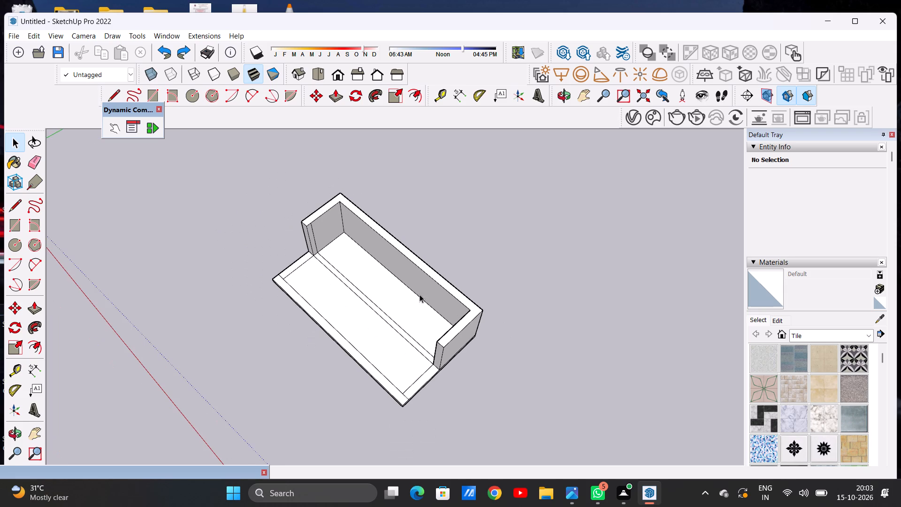
{"action": "middle_click_drag", "start_coordinate": [285, 317], "coordinate": [449, 282]}
{"action": "scroll", "coordinate": [454, 316], "scroll_direction": "up", "scroll_amount": 4}
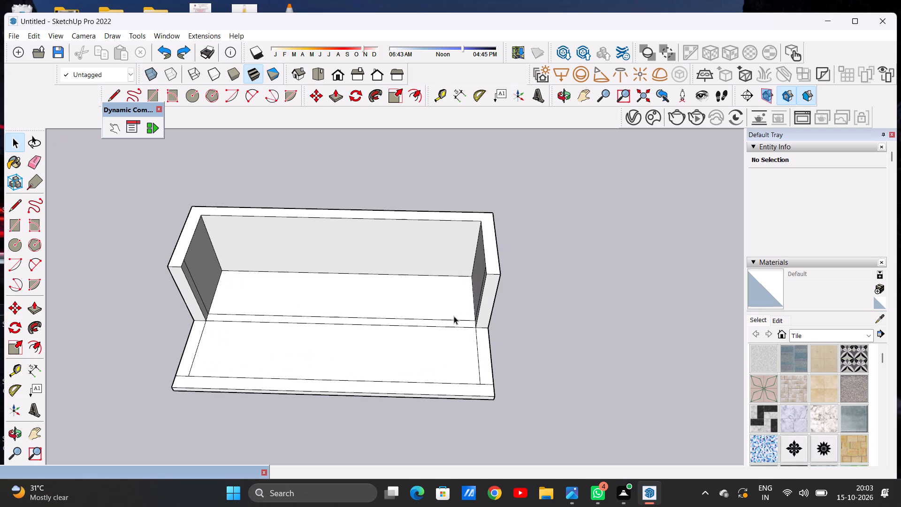
{"action": "scroll", "coordinate": [413, 302], "scroll_direction": "down", "scroll_amount": 10}
{"action": "scroll", "coordinate": [392, 295], "scroll_direction": "up", "scroll_amount": 5}
{"action": "scroll", "coordinate": [451, 275], "scroll_direction": "up", "scroll_amount": 1}
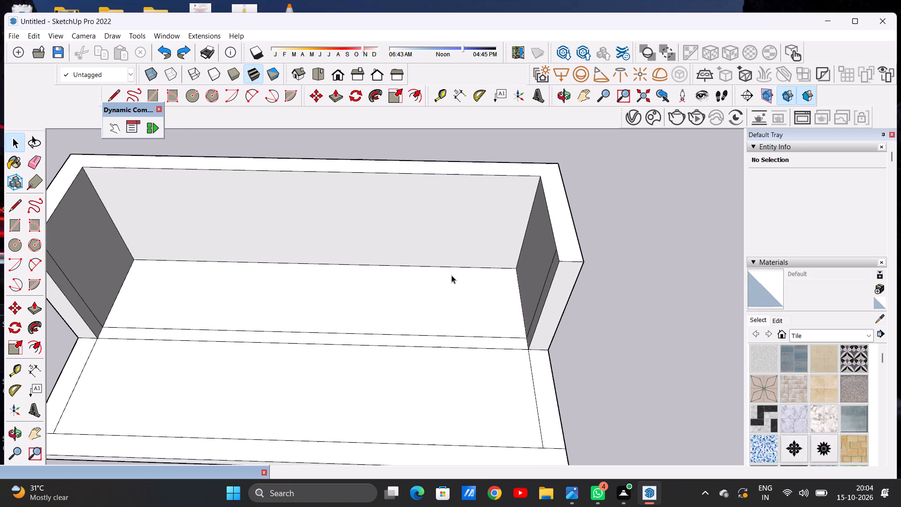
{"action": "scroll", "coordinate": [451, 275], "scroll_direction": "down", "scroll_amount": 3}
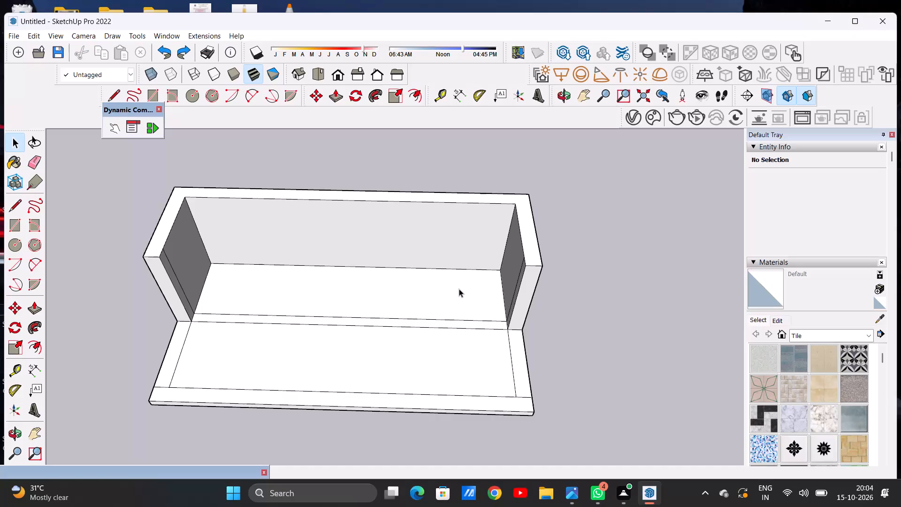
{"action": "scroll", "coordinate": [459, 289], "scroll_direction": "down", "scroll_amount": 20}
{"action": "scroll", "coordinate": [459, 289], "scroll_direction": "down", "scroll_amount": 6}
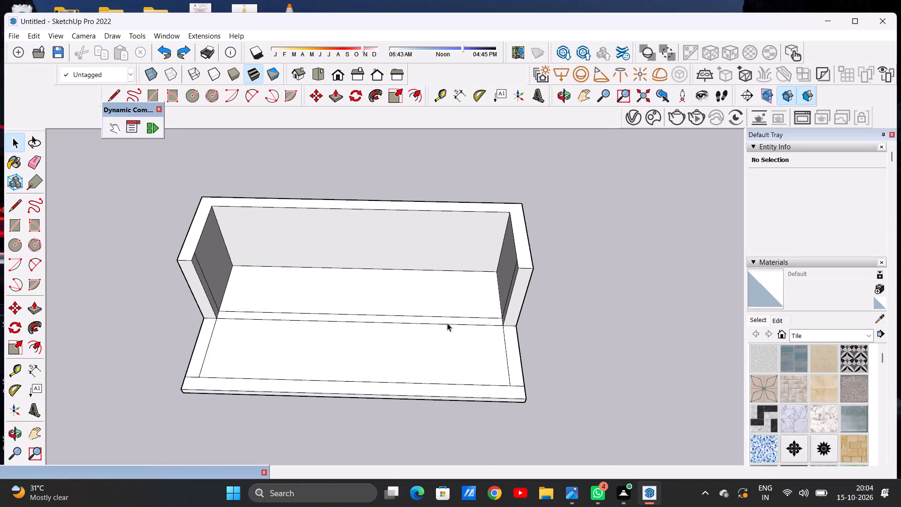
{"action": "scroll", "coordinate": [455, 323], "scroll_direction": "up", "scroll_amount": 3}
{"action": "scroll", "coordinate": [455, 323], "scroll_direction": "down", "scroll_amount": 1}
{"action": "scroll", "coordinate": [455, 323], "scroll_direction": "up", "scroll_amount": 3}
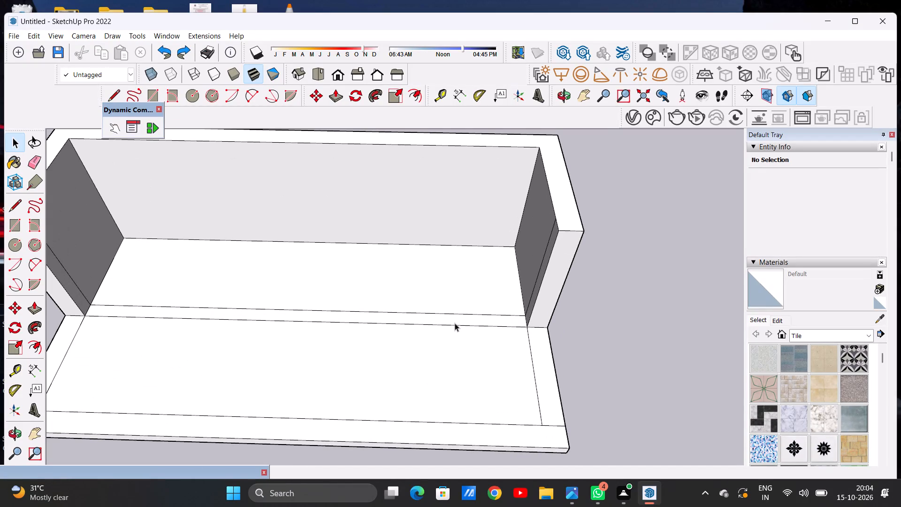
{"action": "scroll", "coordinate": [496, 306], "scroll_direction": "down", "scroll_amount": 7}
{"action": "scroll", "coordinate": [495, 306], "scroll_direction": "up", "scroll_amount": 3}
Thicken the back wall with Push/Pull by bringing its inner face forward, part way toward the partition outline on the floor.
{"action": "middle_click_drag", "start_coordinate": [485, 304], "coordinate": [454, 286]}
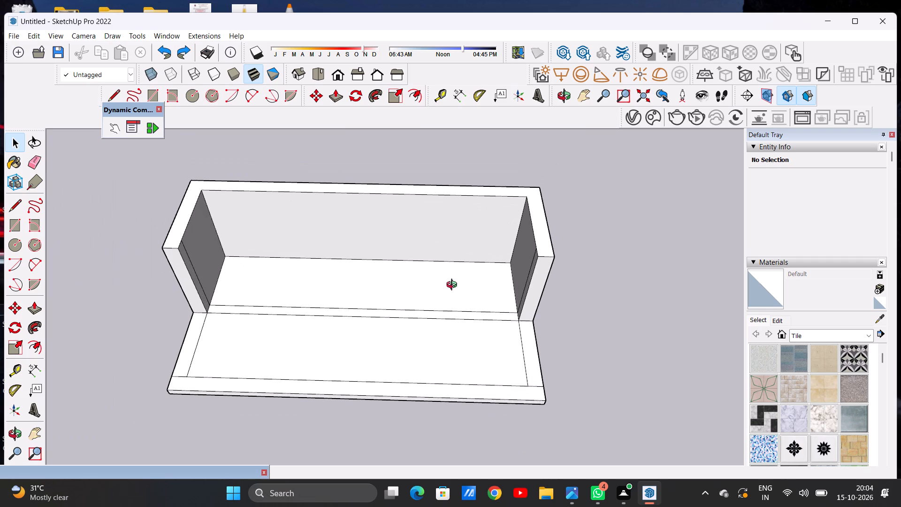
{"action": "middle_click_drag", "start_coordinate": [454, 286], "coordinate": [402, 254]}
{"action": "scroll", "coordinate": [450, 254], "scroll_direction": "up", "scroll_amount": 2}
{"action": "key", "text": "p"}
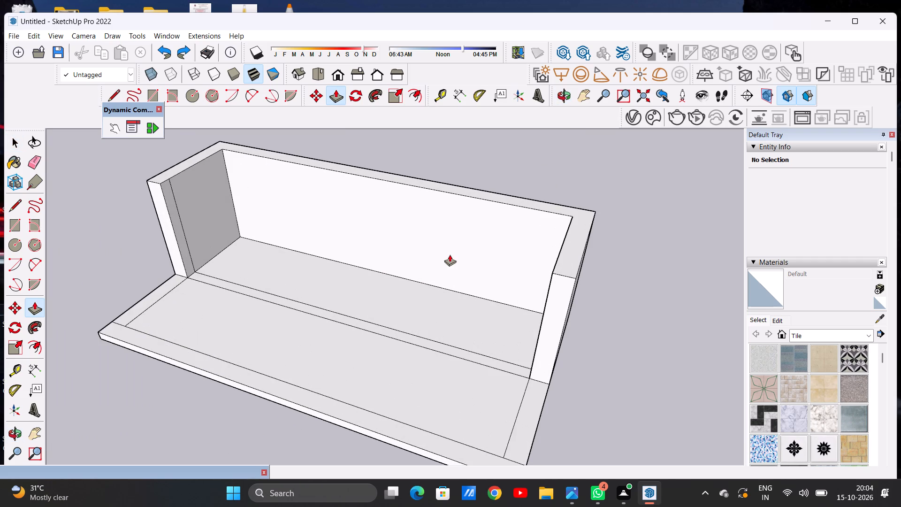
{"action": "left_click", "coordinate": [466, 227]}
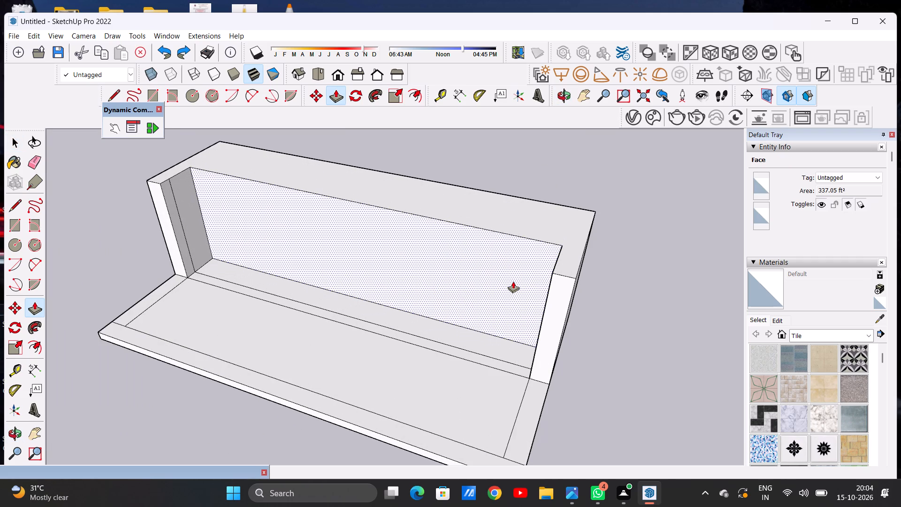
{"action": "left_click", "coordinate": [513, 281]}
{"action": "key", "text": "space"}
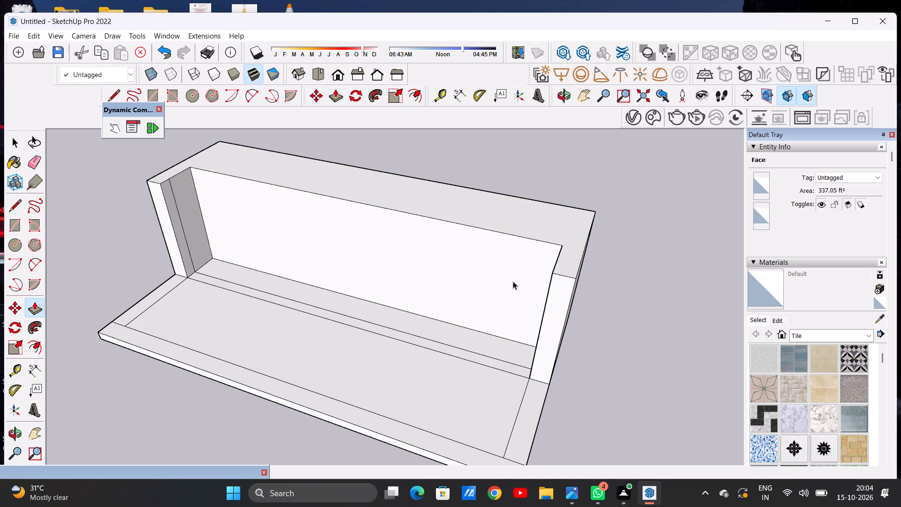
Erase the two long partition lines across the floor between the side walls.
{"action": "scroll", "coordinate": [407, 306], "scroll_direction": "down", "scroll_amount": 4}
{"action": "middle_click_drag", "start_coordinate": [397, 297], "coordinate": [485, 323]}
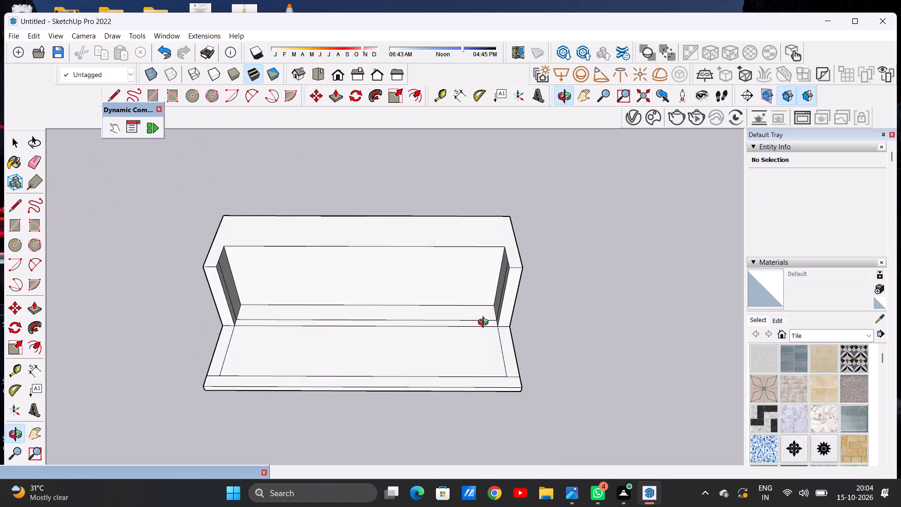
{"action": "middle_click_drag", "start_coordinate": [485, 323], "coordinate": [467, 334]}
{"action": "scroll", "coordinate": [416, 339], "scroll_direction": "up", "scroll_amount": 2}
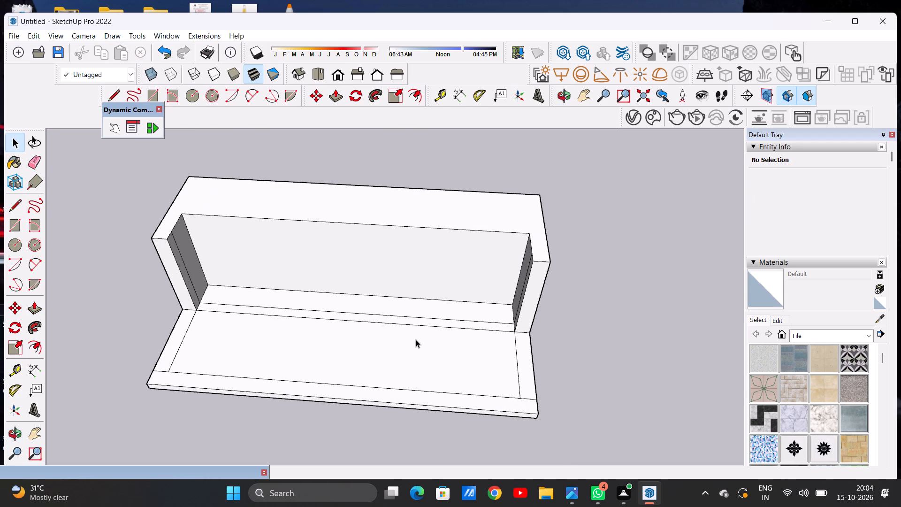
{"action": "key", "text": "e"}
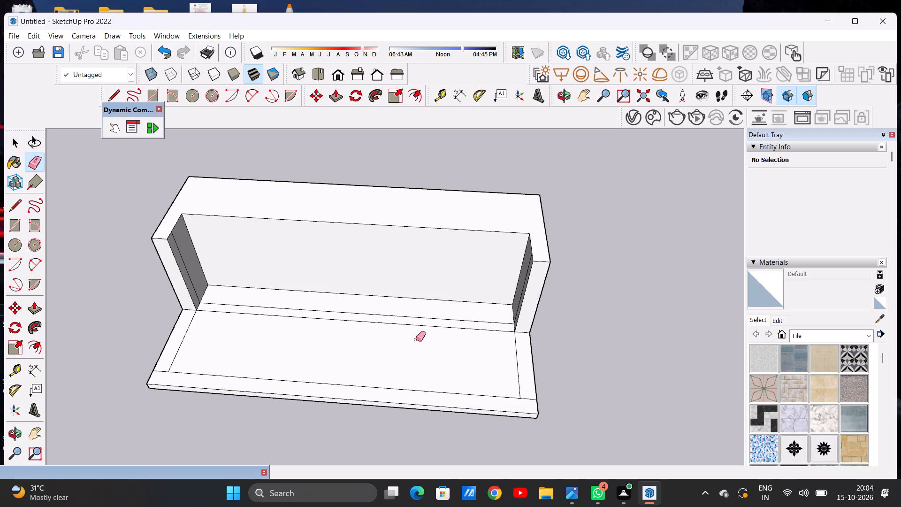
{"action": "scroll", "coordinate": [394, 346], "scroll_direction": "up", "scroll_amount": 1}
{"action": "scroll", "coordinate": [402, 347], "scroll_direction": "down", "scroll_amount": 1}
{"action": "scroll", "coordinate": [402, 347], "scroll_direction": "up", "scroll_amount": 3}
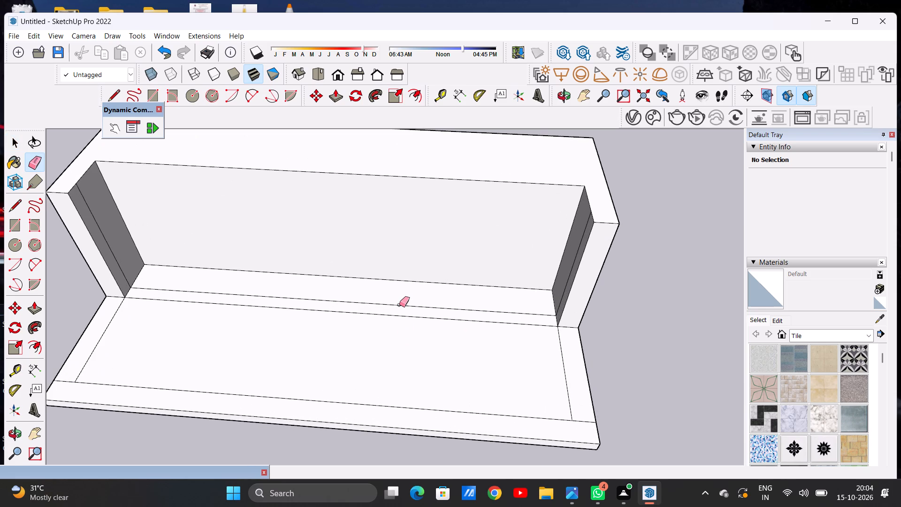
{"action": "left_click_drag", "start_coordinate": [396, 300], "coordinate": [398, 329]}
{"action": "scroll", "coordinate": [476, 335], "scroll_direction": "down", "scroll_amount": 7}
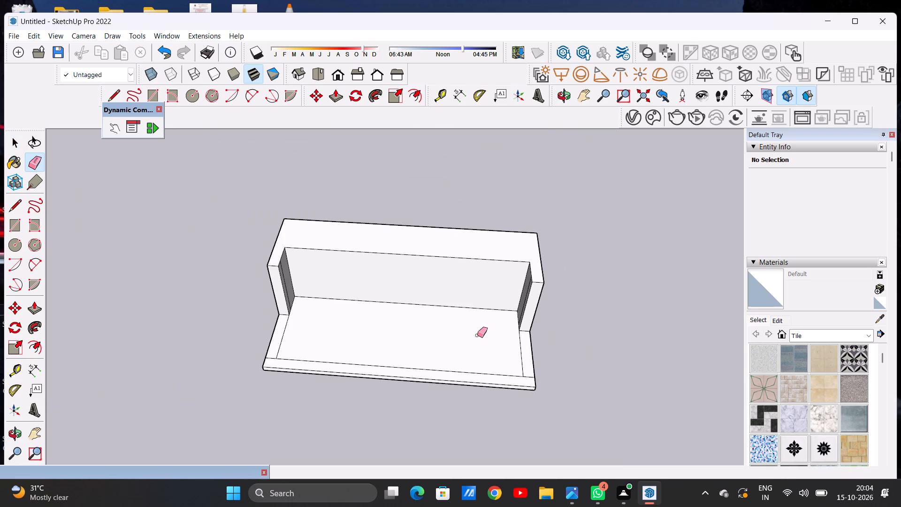
{"action": "key", "text": "space"}
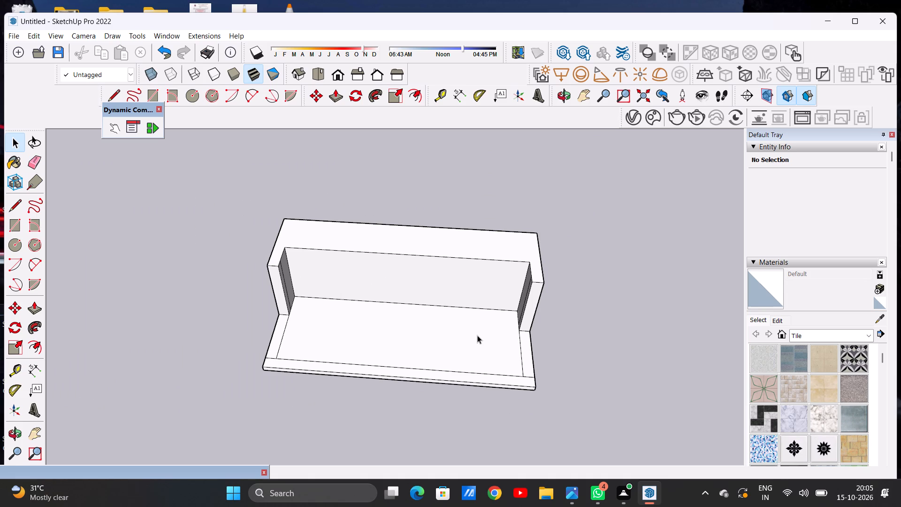
Examine the thickened back wall, both side walls and the cleared floor from the front and above.
{"action": "scroll", "coordinate": [470, 346], "scroll_direction": "down", "scroll_amount": 7}
{"action": "scroll", "coordinate": [434, 339], "scroll_direction": "up", "scroll_amount": 5}
{"action": "scroll", "coordinate": [434, 339], "scroll_direction": "down", "scroll_amount": 1}
{"action": "scroll", "coordinate": [434, 339], "scroll_direction": "up", "scroll_amount": 6}
{"action": "middle_click_drag", "start_coordinate": [443, 286], "coordinate": [441, 279]}
{"action": "middle_click_drag", "start_coordinate": [441, 279], "coordinate": [444, 248]}
{"action": "scroll", "coordinate": [445, 248], "scroll_direction": "up", "scroll_amount": 5}
{"action": "middle_click_drag", "start_coordinate": [367, 300], "coordinate": [383, 271]}
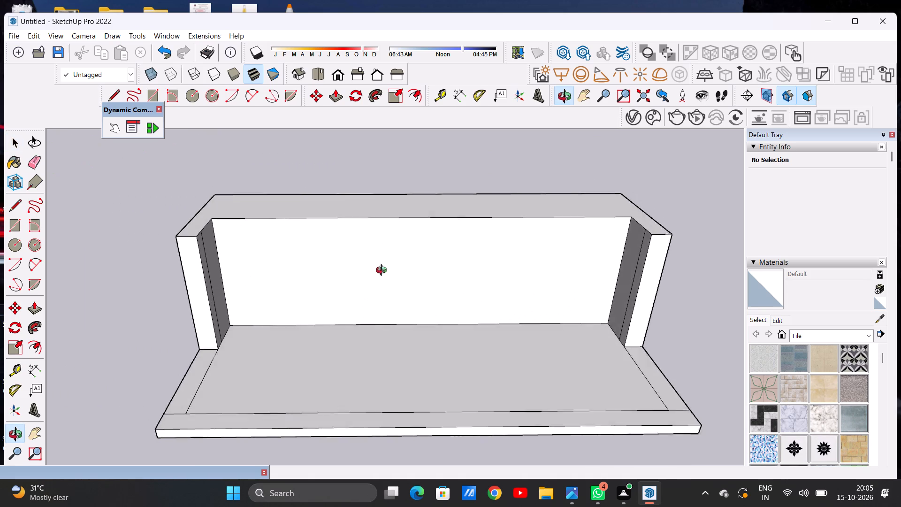
{"action": "middle_click_drag", "start_coordinate": [383, 271], "coordinate": [328, 287]}
{"action": "scroll", "coordinate": [384, 298], "scroll_direction": "down", "scroll_amount": 6}
{"action": "scroll", "coordinate": [397, 332], "scroll_direction": "up", "scroll_amount": 1}
{"action": "middle_click_drag", "start_coordinate": [397, 332], "coordinate": [435, 263]}
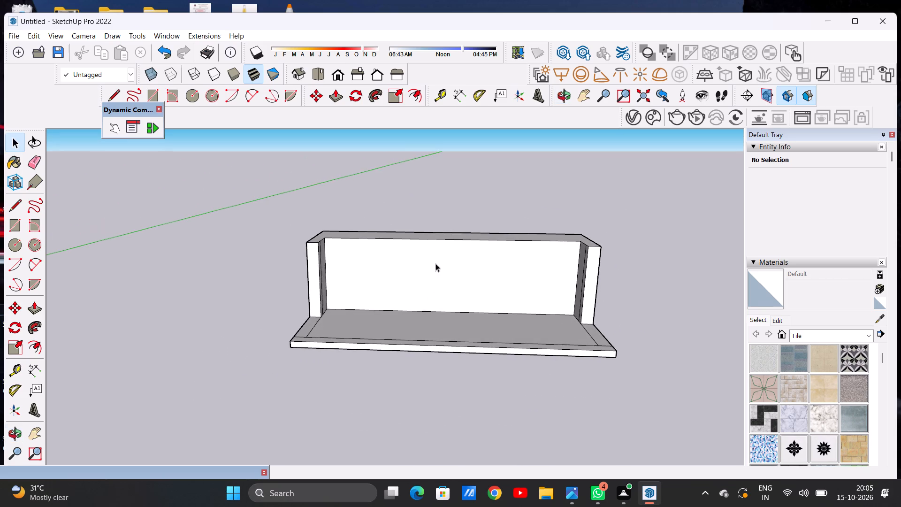
{"action": "scroll", "coordinate": [424, 263], "scroll_direction": "up", "scroll_amount": 3}
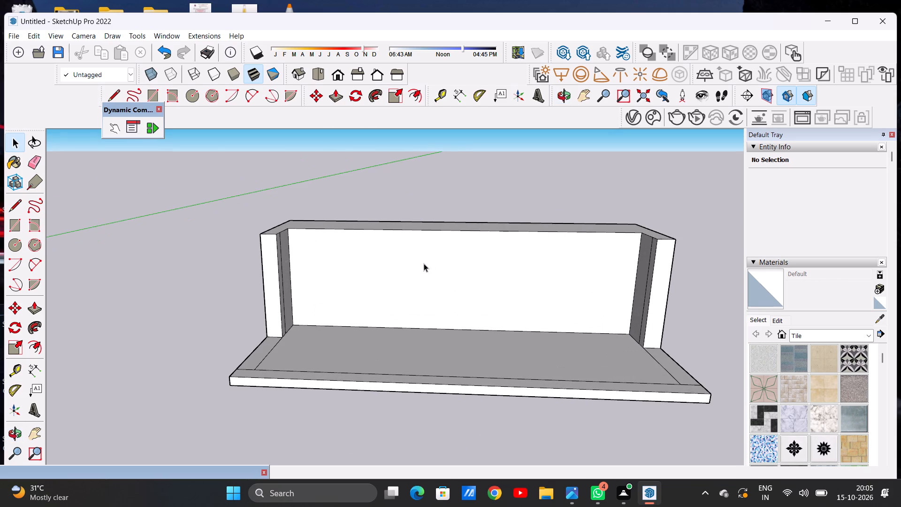
Extend the left side wall slightly forward along the slab by pulling its front end face with Push/Pull.
{"action": "scroll", "coordinate": [424, 263], "scroll_direction": "down", "scroll_amount": 2}
{"action": "middle_click_drag", "start_coordinate": [446, 280], "coordinate": [355, 327]}
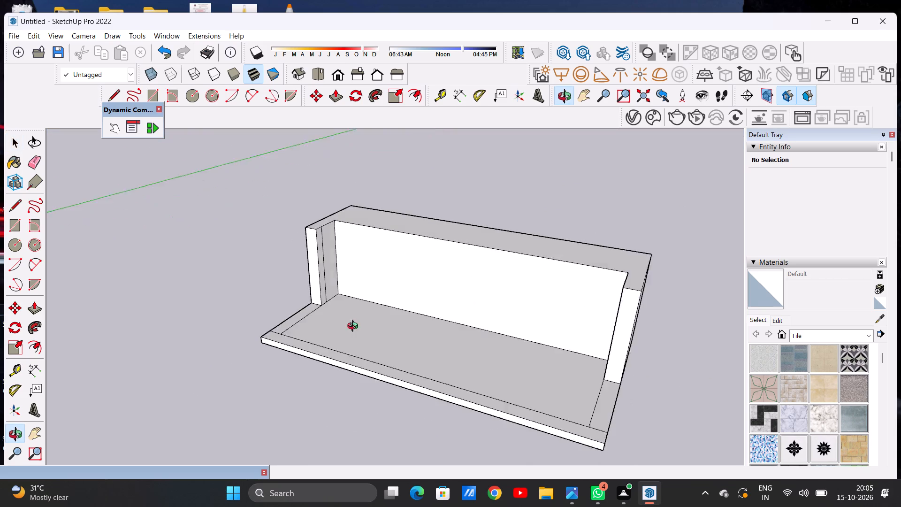
{"action": "middle_click_drag", "start_coordinate": [355, 327], "coordinate": [370, 393]}
{"action": "scroll", "coordinate": [310, 270], "scroll_direction": "up", "scroll_amount": 5}
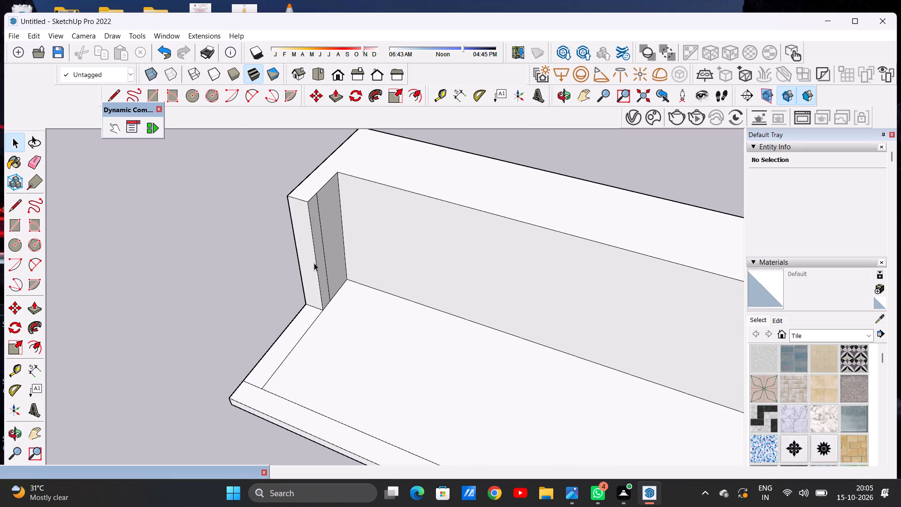
{"action": "key", "text": "p"}
{"action": "scroll", "coordinate": [303, 239], "scroll_direction": "up", "scroll_amount": 5}
{"action": "left_click", "coordinate": [304, 232]}
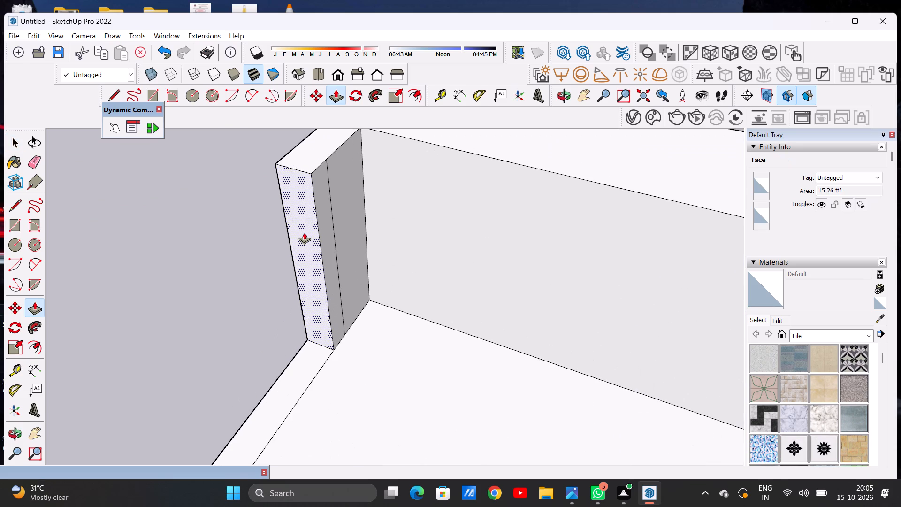
{"action": "left_click", "coordinate": [280, 300]}
{"action": "scroll", "coordinate": [338, 238], "scroll_direction": "down", "scroll_amount": 10}
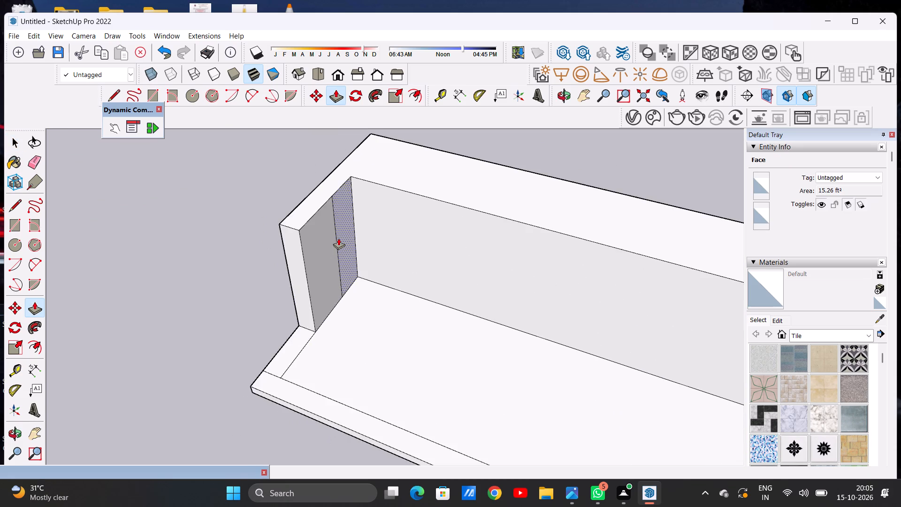
Extend the right side wall forward with Push/Pull until its front end lines up with the left side wall's end.
{"action": "scroll", "coordinate": [338, 238], "scroll_direction": "down", "scroll_amount": 2}
{"action": "middle_click_drag", "start_coordinate": [307, 279], "coordinate": [504, 283]}
{"action": "scroll", "coordinate": [554, 174], "scroll_direction": "up", "scroll_amount": 10}
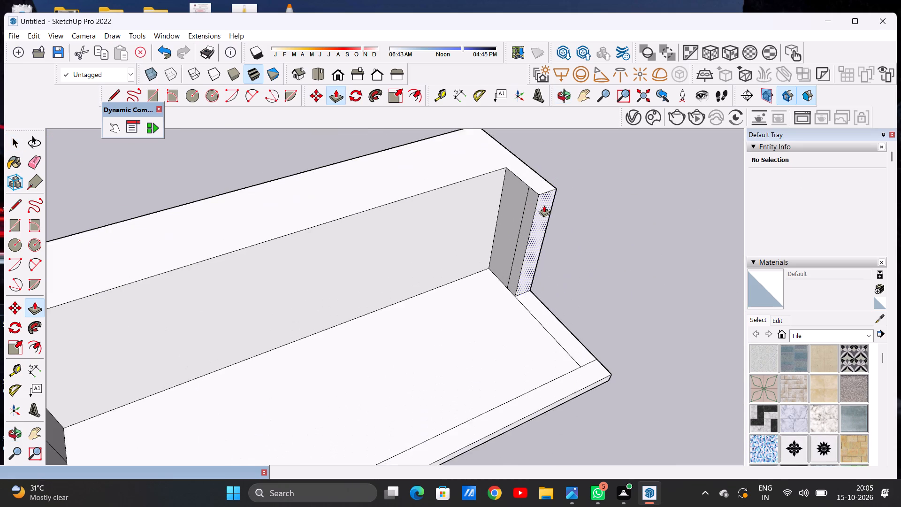
{"action": "left_click", "coordinate": [544, 205]}
{"action": "scroll", "coordinate": [556, 231], "scroll_direction": "down", "scroll_amount": 7}
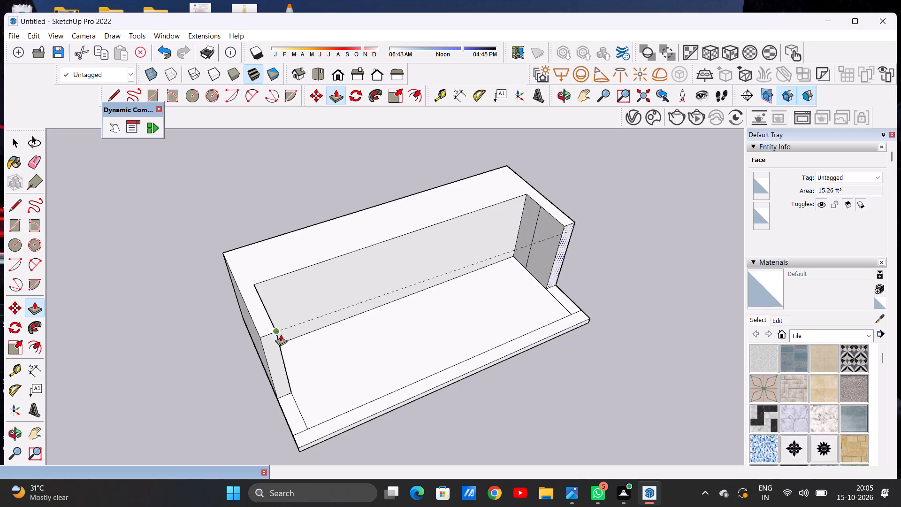
{"action": "left_click", "coordinate": [278, 333]}
{"action": "key", "text": "space"}
{"action": "scroll", "coordinate": [382, 336], "scroll_direction": "down", "scroll_amount": 6}
{"action": "middle_click_drag", "start_coordinate": [407, 336], "coordinate": [344, 286]}
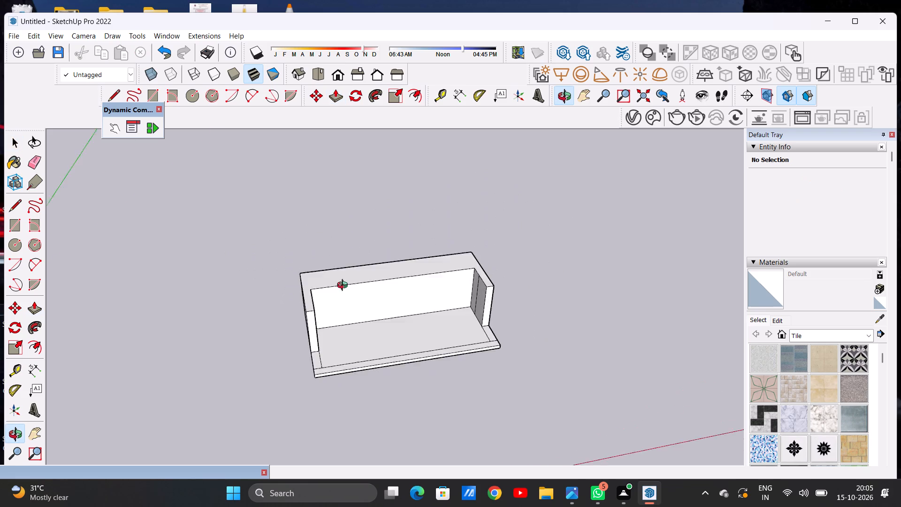
Examine both extended side walls and the floor from several angles.
{"action": "middle_click_drag", "start_coordinate": [344, 286], "coordinate": [184, 269]}
{"action": "scroll", "coordinate": [354, 273], "scroll_direction": "up", "scroll_amount": 2}
{"action": "scroll", "coordinate": [351, 277], "scroll_direction": "down", "scroll_amount": 1}
{"action": "scroll", "coordinate": [350, 279], "scroll_direction": "up", "scroll_amount": 3}
{"action": "middle_click_drag", "start_coordinate": [339, 335], "coordinate": [543, 322]}
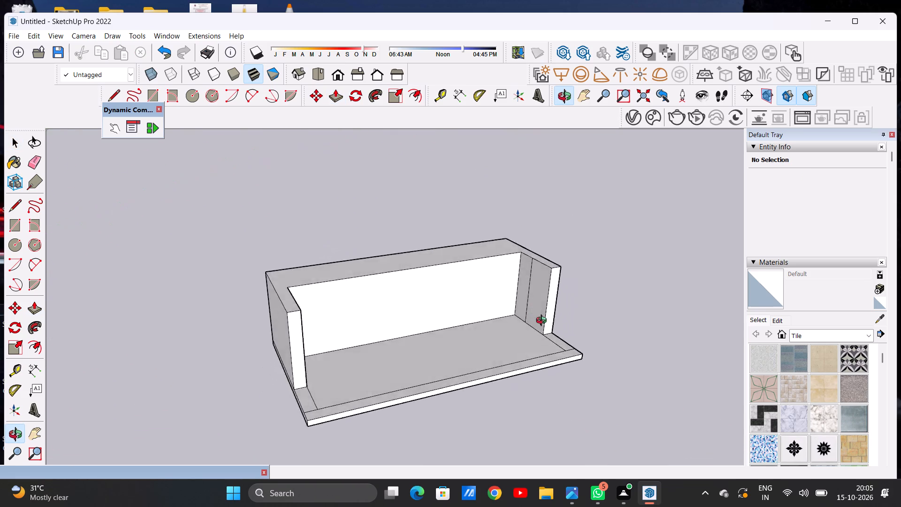
{"action": "middle_click_drag", "start_coordinate": [543, 322], "coordinate": [435, 327]}
{"action": "scroll", "coordinate": [435, 327], "scroll_direction": "up", "scroll_amount": 1}
{"action": "scroll", "coordinate": [477, 340], "scroll_direction": "down", "scroll_amount": 7}
{"action": "middle_click_drag", "start_coordinate": [425, 359], "coordinate": [420, 416]}
{"action": "scroll", "coordinate": [497, 374], "scroll_direction": "up", "scroll_amount": 5}
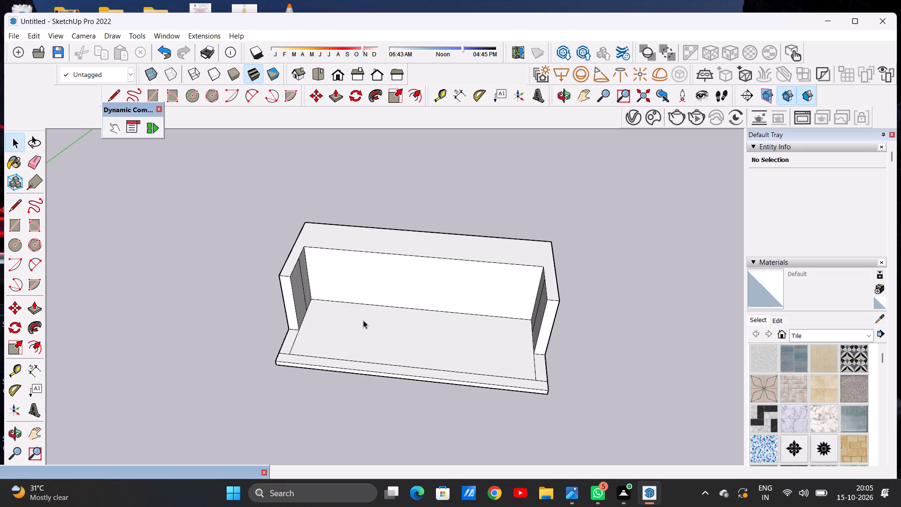
Erase the vertical seam line on the left side wall's inner face, keeping the surrounding faces intact.
{"action": "middle_click_drag", "start_coordinate": [363, 314], "coordinate": [361, 275]}
{"action": "scroll", "coordinate": [301, 275], "scroll_direction": "up", "scroll_amount": 5}
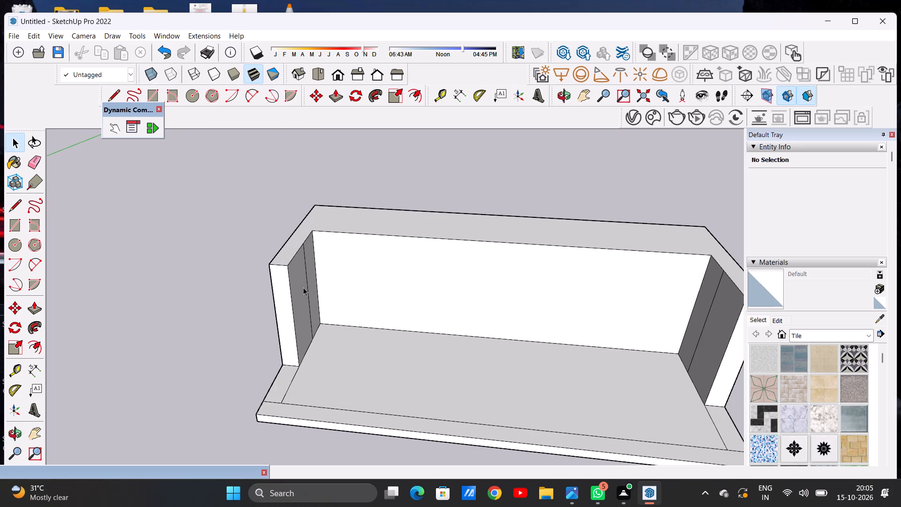
{"action": "key", "text": "e"}
{"action": "left_click_drag", "start_coordinate": [304, 280], "coordinate": [315, 271]}
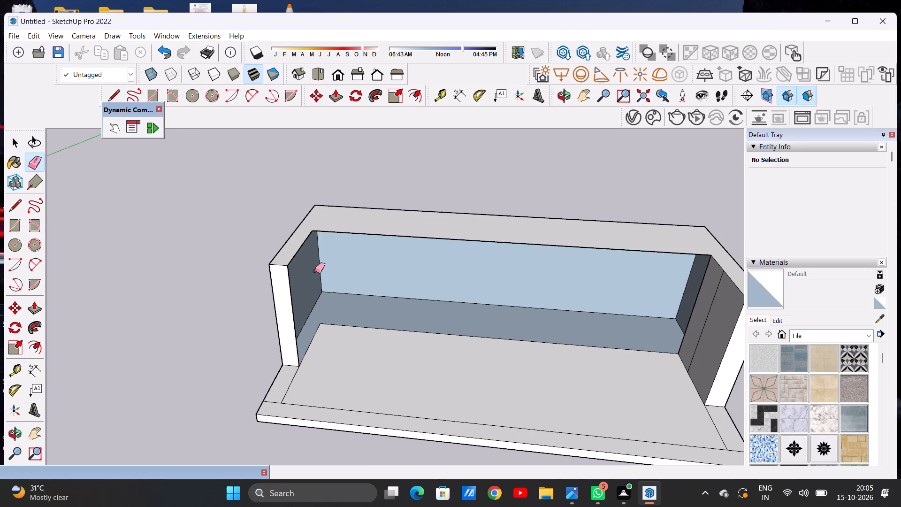
{"action": "key", "text": "ctrl+z"}
{"action": "scroll", "coordinate": [292, 307], "scroll_direction": "up", "scroll_amount": 11}
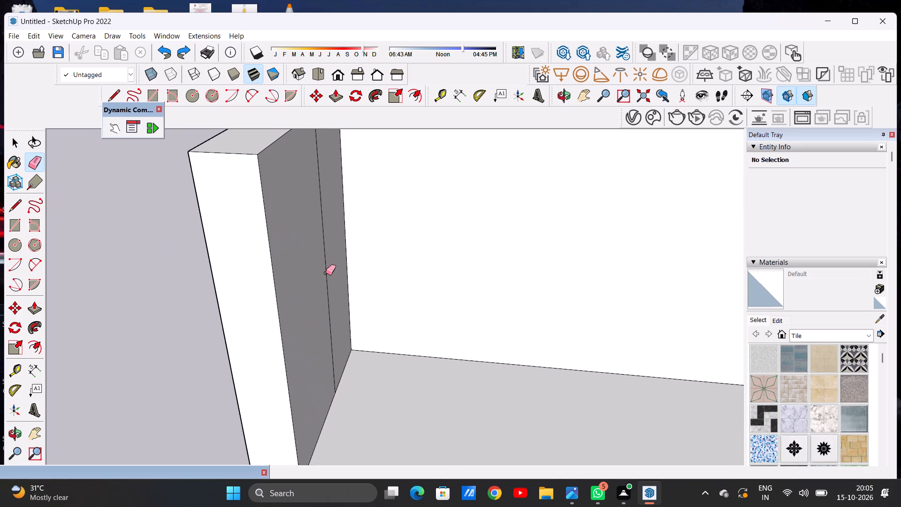
{"action": "left_click", "coordinate": [326, 273]}
{"action": "key", "text": "space"}
{"action": "scroll", "coordinate": [340, 363], "scroll_direction": "down", "scroll_amount": 19}
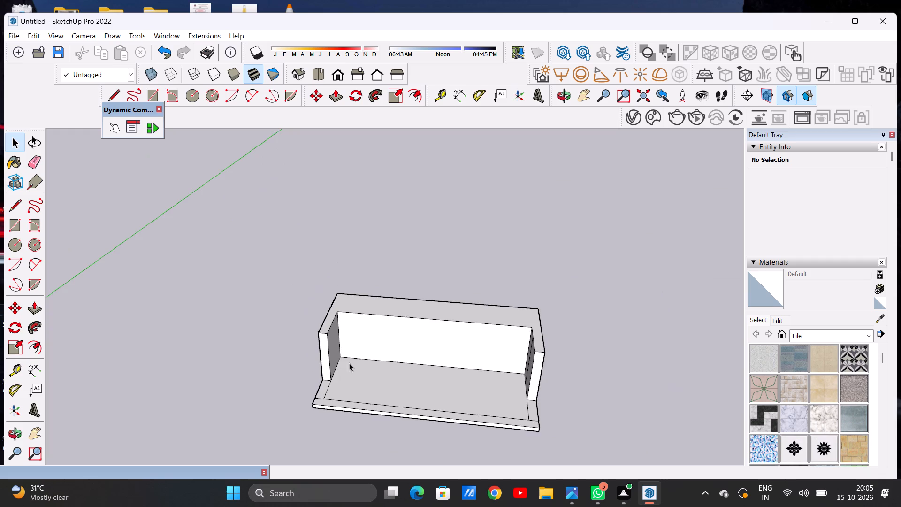
Erase the vertical seam line on the right side wall's inner face.
{"action": "middle_click_drag", "start_coordinate": [367, 349], "coordinate": [373, 317]}
{"action": "scroll", "coordinate": [380, 341], "scroll_direction": "up", "scroll_amount": 3}
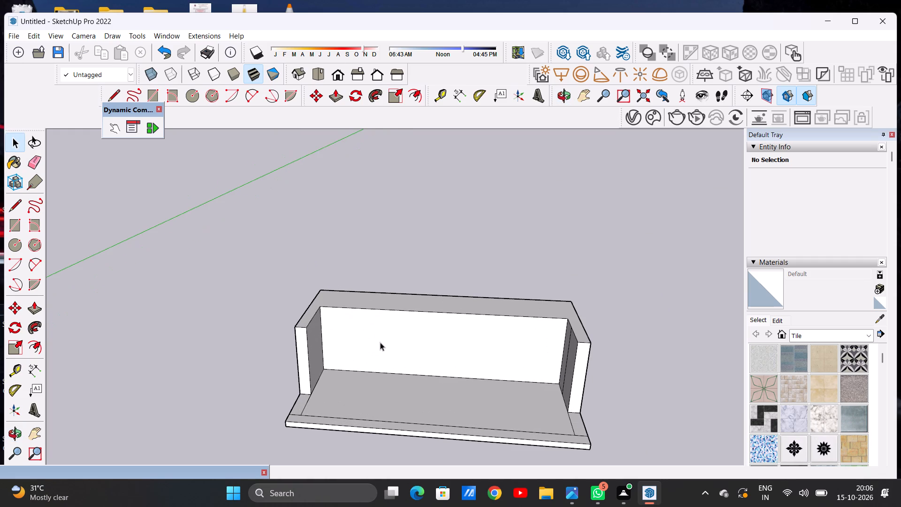
{"action": "scroll", "coordinate": [398, 336], "scroll_direction": "down", "scroll_amount": 3}
{"action": "scroll", "coordinate": [429, 342], "scroll_direction": "up", "scroll_amount": 1}
{"action": "scroll", "coordinate": [429, 343], "scroll_direction": "down", "scroll_amount": 1}
{"action": "scroll", "coordinate": [429, 344], "scroll_direction": "up", "scroll_amount": 5}
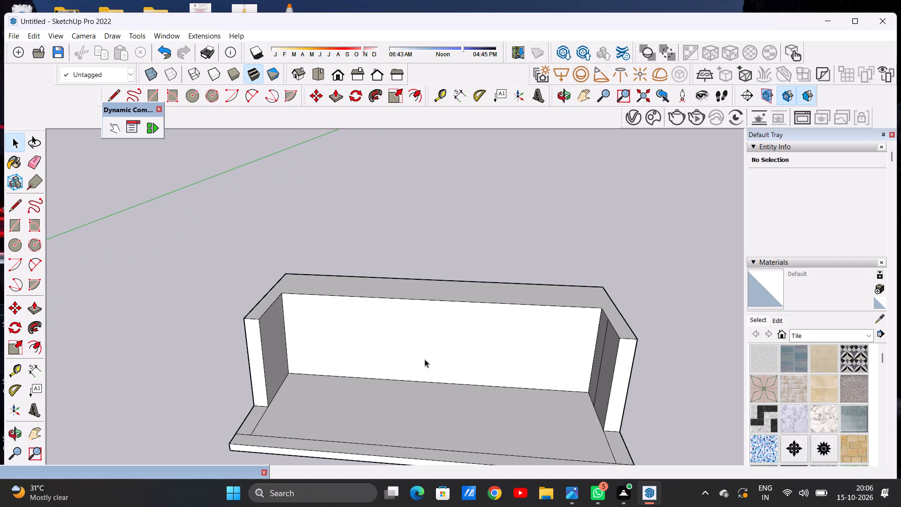
{"action": "middle_click_drag", "start_coordinate": [426, 361], "coordinate": [520, 341]}
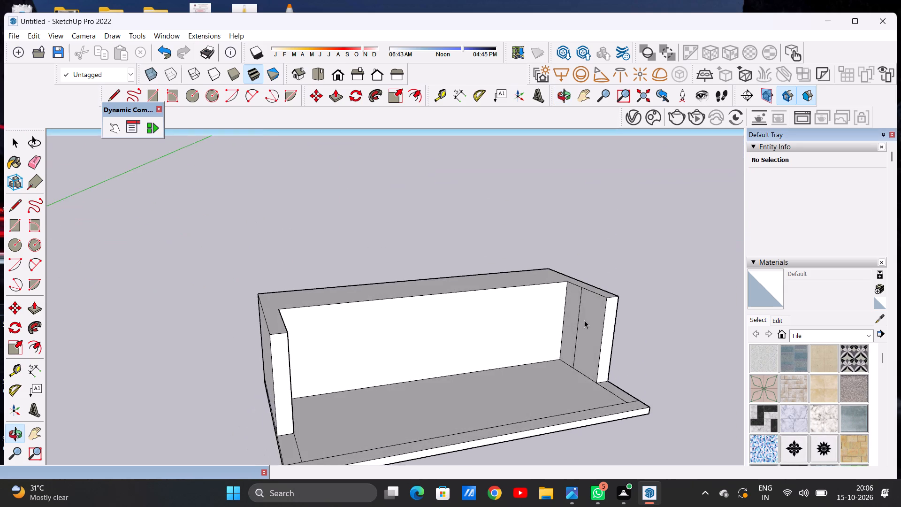
{"action": "scroll", "coordinate": [589, 320], "scroll_direction": "up", "scroll_amount": 12}
{"action": "key", "text": "e"}
{"action": "left_click_drag", "start_coordinate": [573, 316], "coordinate": [559, 315]}
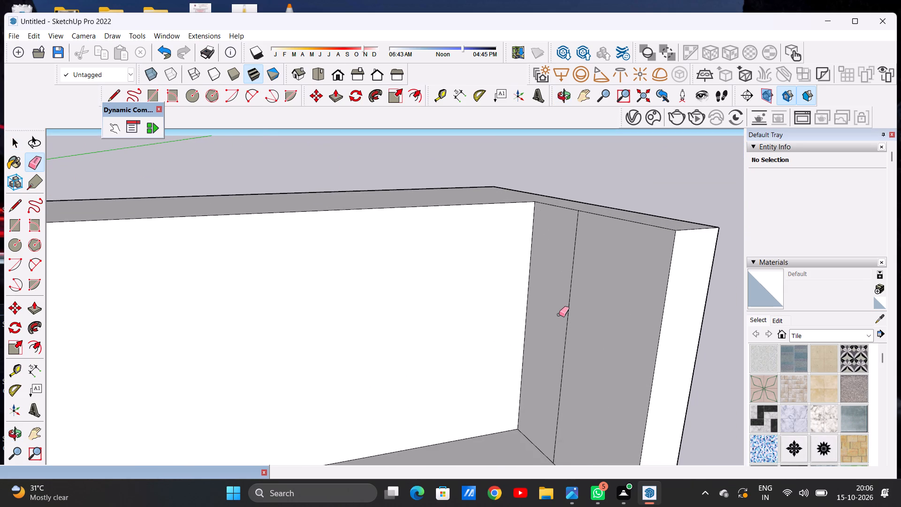
{"action": "left_click_drag", "start_coordinate": [559, 315], "coordinate": [559, 314]}
{"action": "key", "text": "space"}
Examine the cleaned side walls, back wall and floor in the standard front view and from above.
{"action": "scroll", "coordinate": [489, 350], "scroll_direction": "down", "scroll_amount": 20}
{"action": "middle_click_drag", "start_coordinate": [479, 378], "coordinate": [382, 357]}
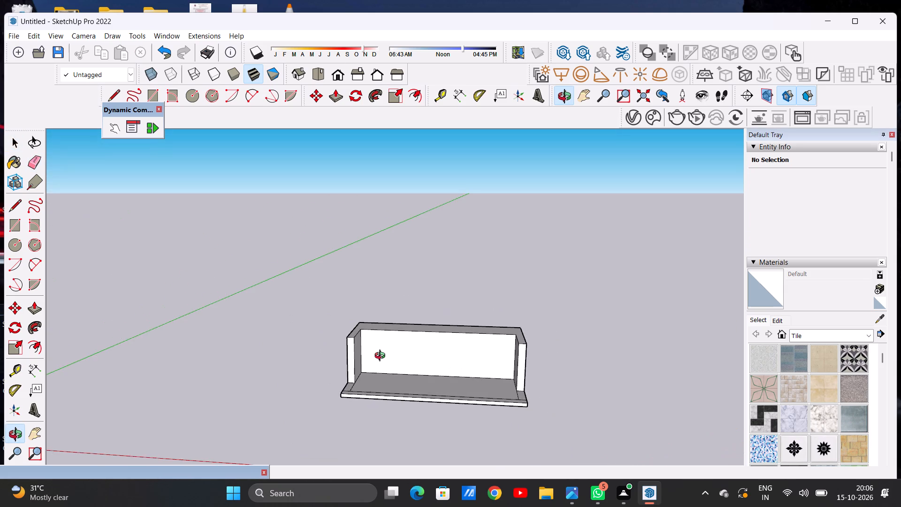
{"action": "middle_click_drag", "start_coordinate": [382, 357], "coordinate": [381, 355]}
{"action": "scroll", "coordinate": [417, 369], "scroll_direction": "up", "scroll_amount": 1}
{"action": "scroll", "coordinate": [417, 369], "scroll_direction": "down", "scroll_amount": 1}
{"action": "scroll", "coordinate": [417, 369], "scroll_direction": "up", "scroll_amount": 3}
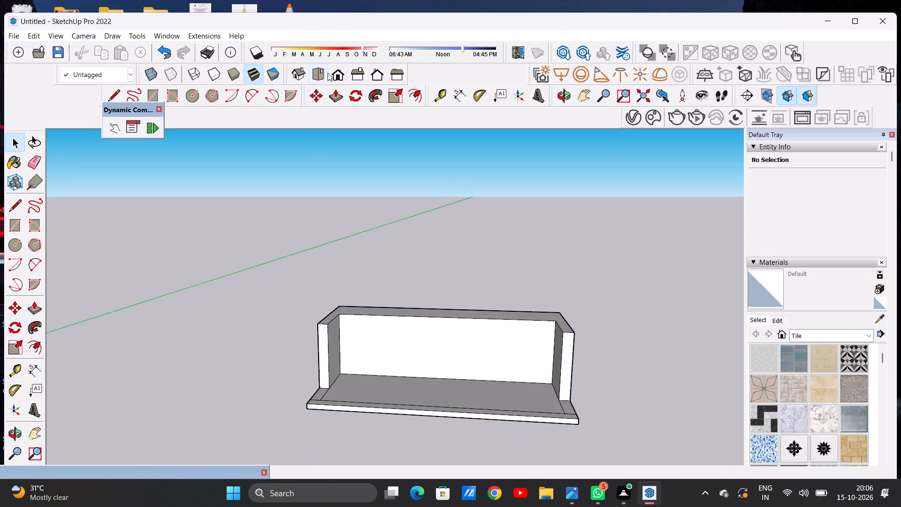
{"action": "left_click", "coordinate": [328, 73]}
{"action": "left_click", "coordinate": [339, 74]}
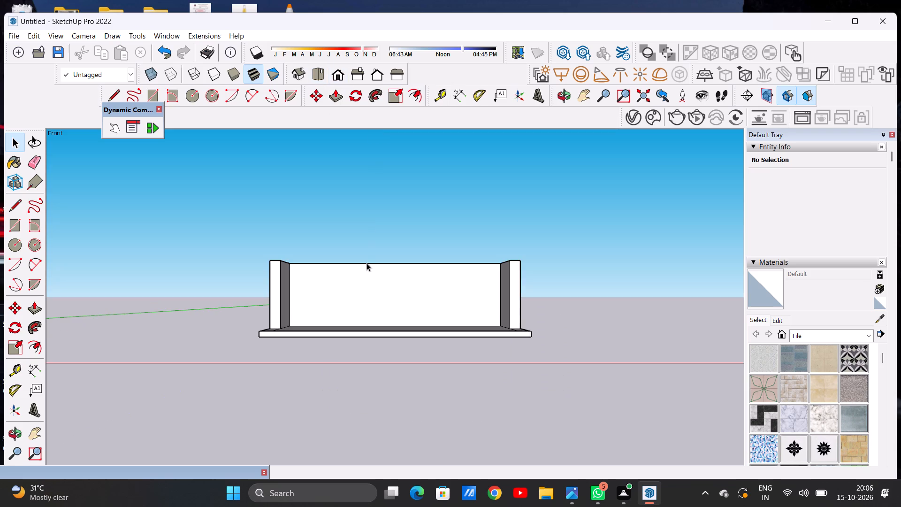
{"action": "scroll", "coordinate": [367, 263], "scroll_direction": "up", "scroll_amount": 5}
{"action": "middle_click_drag", "start_coordinate": [403, 288], "coordinate": [383, 366]}
{"action": "scroll", "coordinate": [388, 361], "scroll_direction": "up", "scroll_amount": 1}
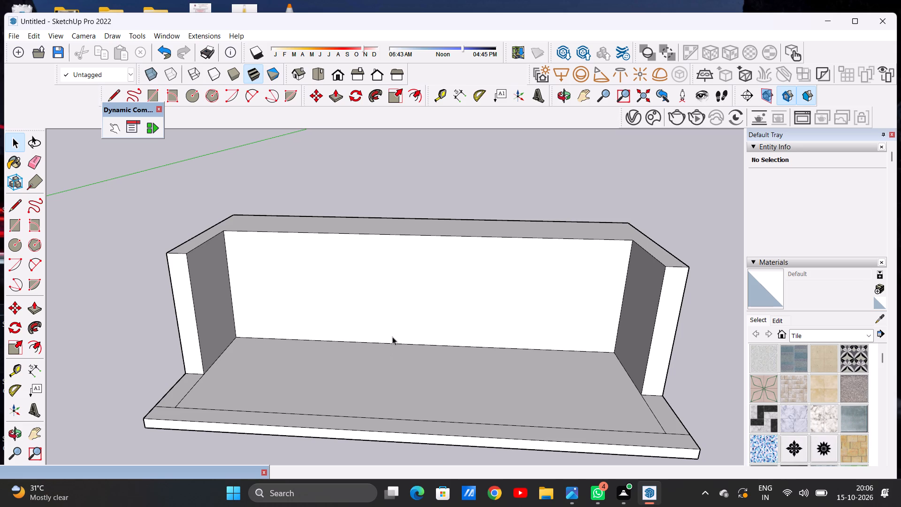
{"action": "scroll", "coordinate": [397, 328], "scroll_direction": "down", "scroll_amount": 6}
{"action": "scroll", "coordinate": [305, 336], "scroll_direction": "down", "scroll_amount": 16}
{"action": "scroll", "coordinate": [332, 335], "scroll_direction": "down", "scroll_amount": 8}
{"action": "middle_click_drag", "start_coordinate": [326, 324], "coordinate": [326, 268]}
{"action": "scroll", "coordinate": [326, 293], "scroll_direction": "up", "scroll_amount": 4}
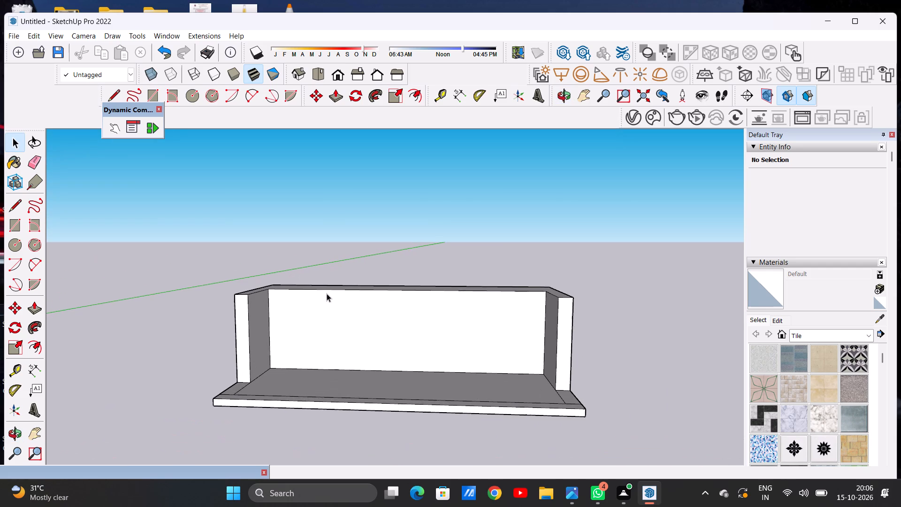
{"action": "middle_click_drag", "start_coordinate": [334, 295], "coordinate": [327, 395]}
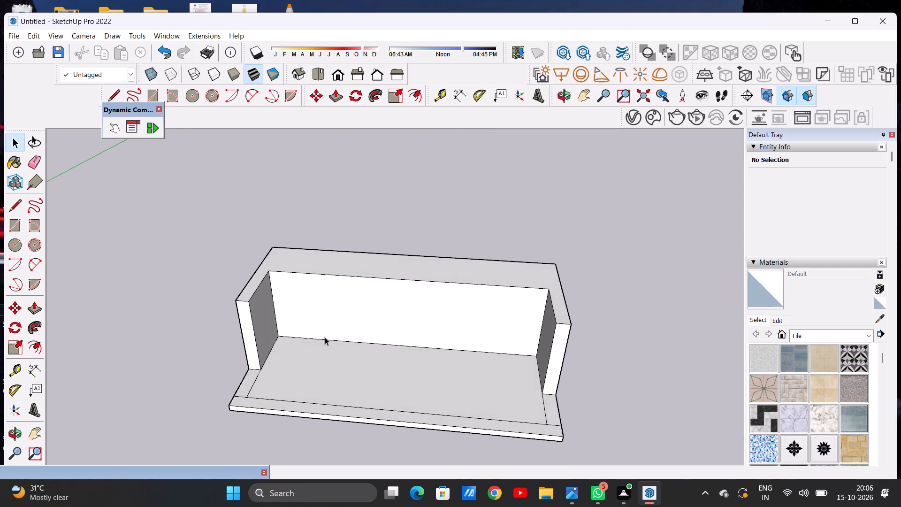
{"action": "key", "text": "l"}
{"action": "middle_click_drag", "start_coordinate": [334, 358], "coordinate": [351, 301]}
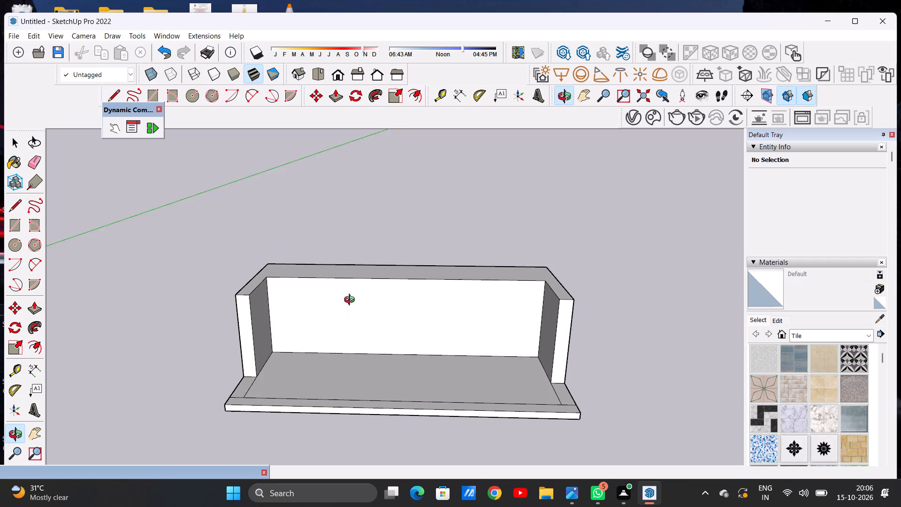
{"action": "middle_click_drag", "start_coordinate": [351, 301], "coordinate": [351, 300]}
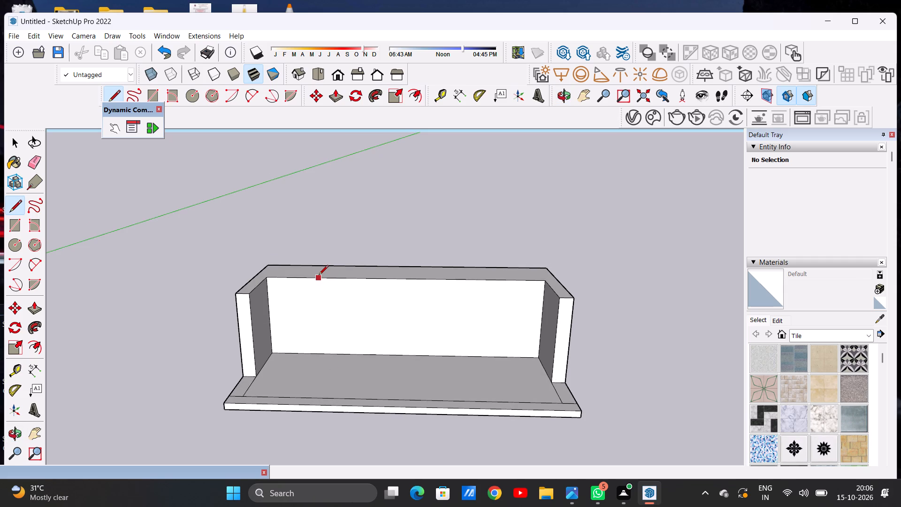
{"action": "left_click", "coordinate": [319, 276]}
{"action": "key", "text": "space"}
Draw a vertical line down the back wall's inner face near the left corner, from its top edge to the floor.
{"action": "type", "text": "L"}
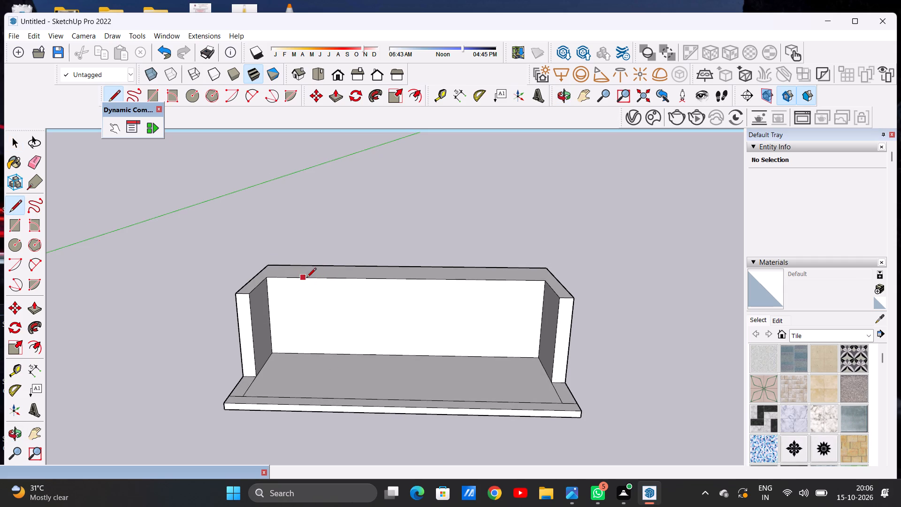
{"action": "left_click", "coordinate": [307, 277]}
{"action": "left_click", "coordinate": [312, 353]}
{"action": "key", "text": "space"}
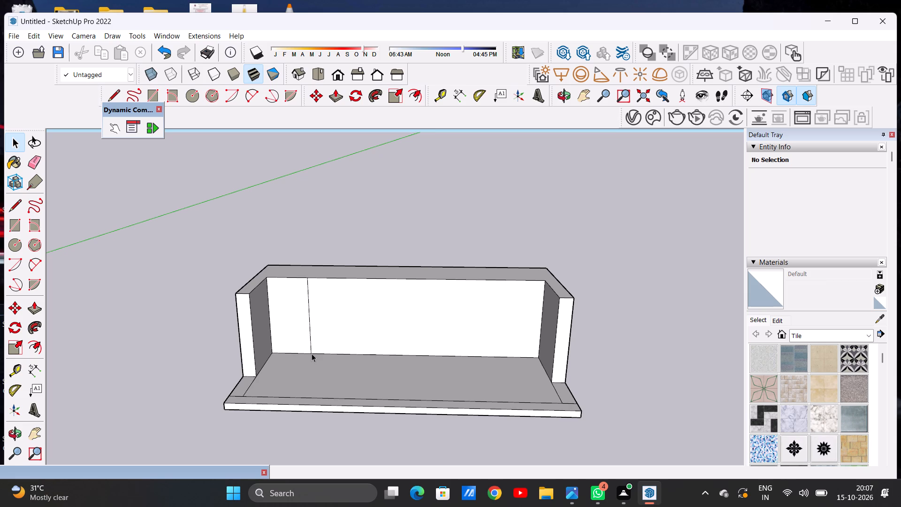
Push/Pull the narrow back wall face beside the left side wall forward into a full-height corner block, stopping short of the wall's front end.
{"action": "scroll", "coordinate": [319, 354], "scroll_direction": "down", "scroll_amount": 5}
{"action": "scroll", "coordinate": [305, 333], "scroll_direction": "up", "scroll_amount": 7}
{"action": "middle_click_drag", "start_coordinate": [318, 331], "coordinate": [241, 292]}
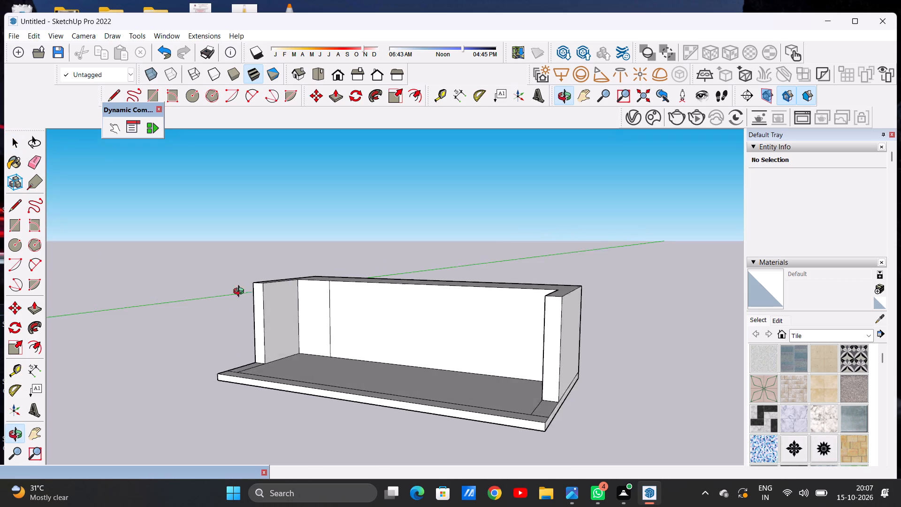
{"action": "middle_click_drag", "start_coordinate": [241, 292], "coordinate": [242, 292]}
{"action": "scroll", "coordinate": [308, 283], "scroll_direction": "up", "scroll_amount": 5}
{"action": "key", "text": "p"}
{"action": "middle_click_drag", "start_coordinate": [336, 330], "coordinate": [333, 394]}
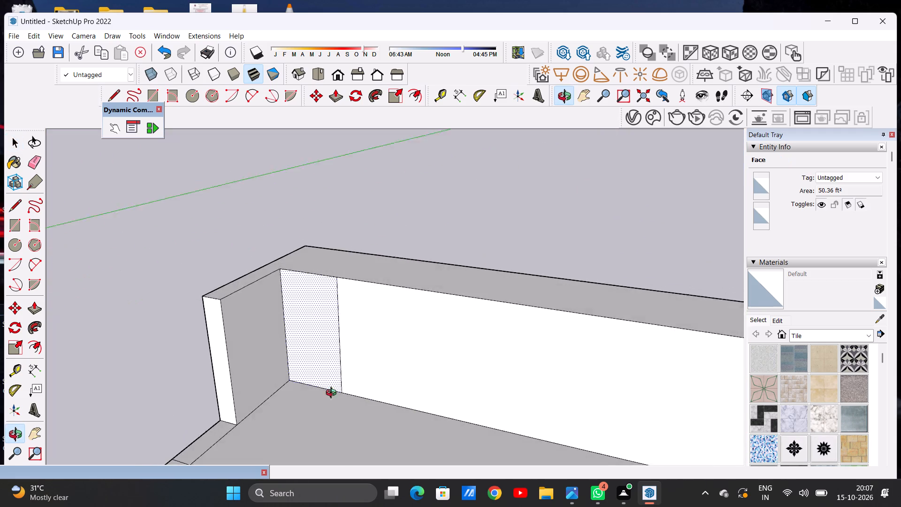
{"action": "middle_click_drag", "start_coordinate": [333, 394], "coordinate": [332, 422]}
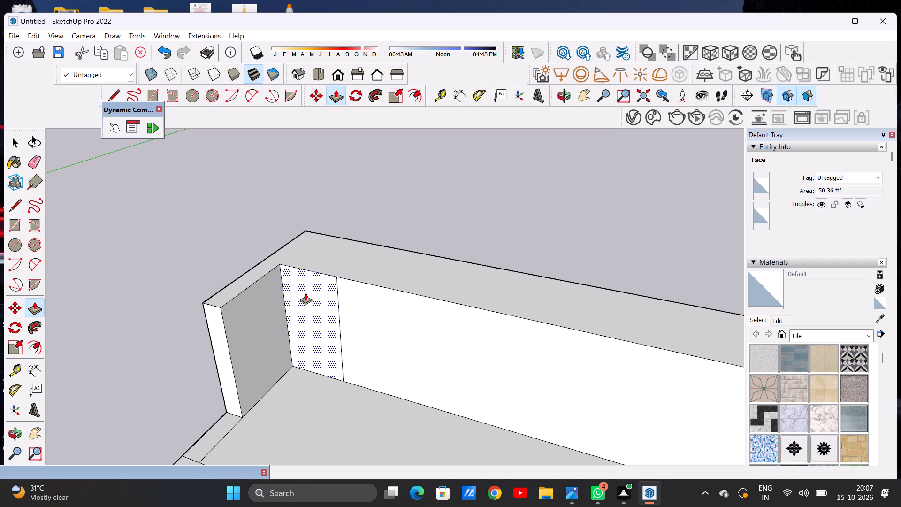
{"action": "left_click", "coordinate": [305, 293]}
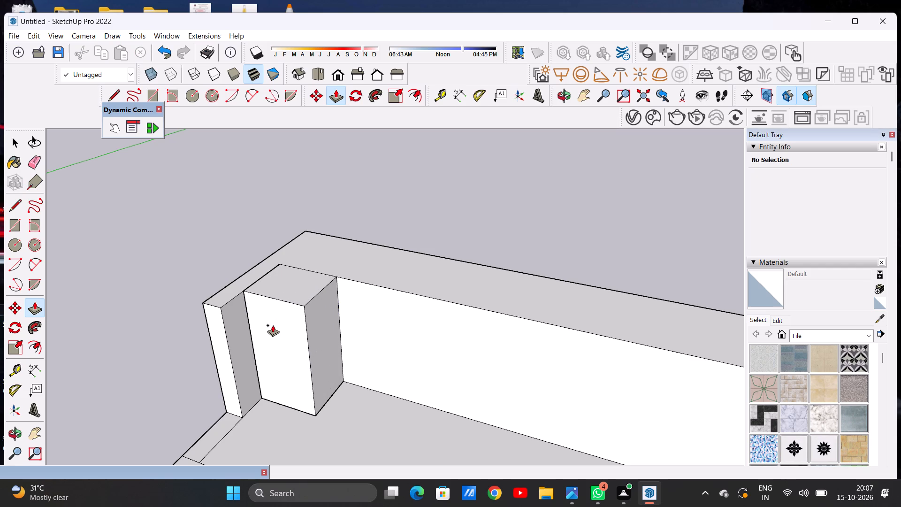
{"action": "left_click", "coordinate": [273, 325]}
{"action": "key", "text": "space"}
Examine the corner block against the side walls and back wall from above and in the standard front view.
{"action": "scroll", "coordinate": [316, 361], "scroll_direction": "down", "scroll_amount": 7}
{"action": "middle_click_drag", "start_coordinate": [299, 428], "coordinate": [362, 326]}
{"action": "scroll", "coordinate": [382, 395], "scroll_direction": "down", "scroll_amount": 4}
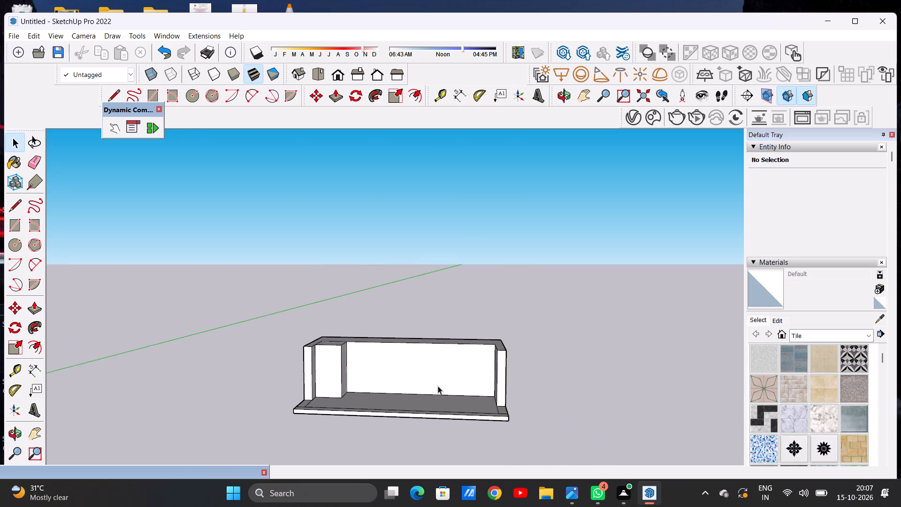
{"action": "scroll", "coordinate": [438, 386], "scroll_direction": "up", "scroll_amount": 5}
{"action": "middle_click_drag", "start_coordinate": [424, 374], "coordinate": [434, 420]}
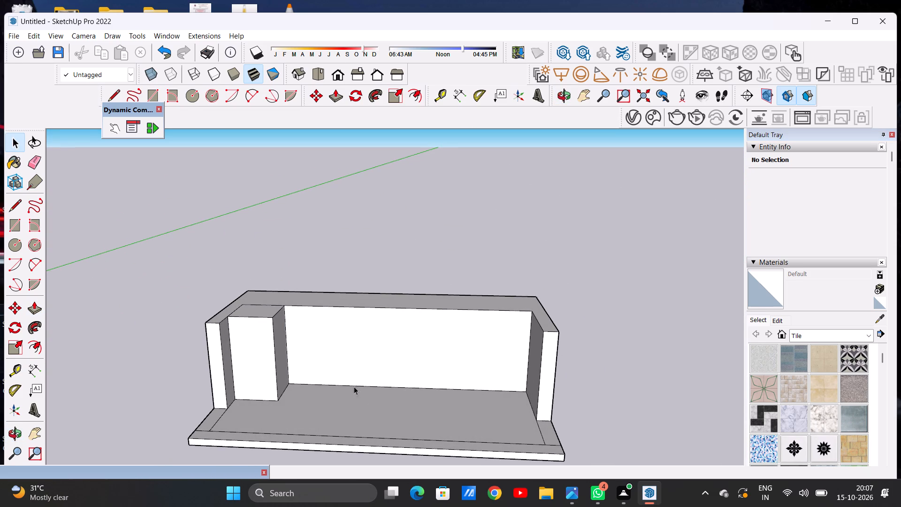
{"action": "scroll", "coordinate": [405, 388], "scroll_direction": "down", "scroll_amount": 5}
{"action": "scroll", "coordinate": [364, 386], "scroll_direction": "up", "scroll_amount": 8}
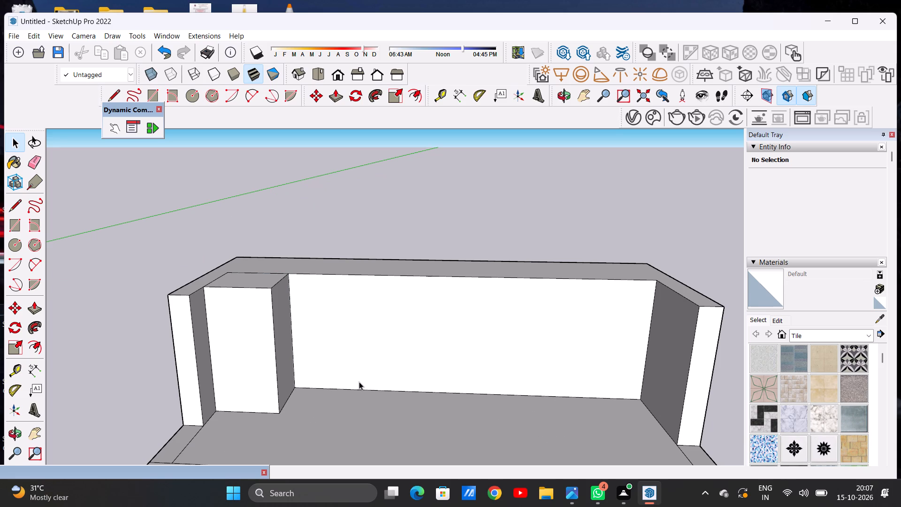
{"action": "scroll", "coordinate": [359, 382], "scroll_direction": "up", "scroll_amount": 1}
{"action": "scroll", "coordinate": [313, 354], "scroll_direction": "down", "scroll_amount": 19}
{"action": "middle_click_drag", "start_coordinate": [335, 349], "coordinate": [335, 328]}
{"action": "scroll", "coordinate": [312, 336], "scroll_direction": "up", "scroll_amount": 1}
{"action": "scroll", "coordinate": [312, 336], "scroll_direction": "down", "scroll_amount": 1}
{"action": "scroll", "coordinate": [312, 336], "scroll_direction": "up", "scroll_amount": 1}
{"action": "scroll", "coordinate": [312, 336], "scroll_direction": "down", "scroll_amount": 1}
{"action": "scroll", "coordinate": [312, 336], "scroll_direction": "up", "scroll_amount": 3}
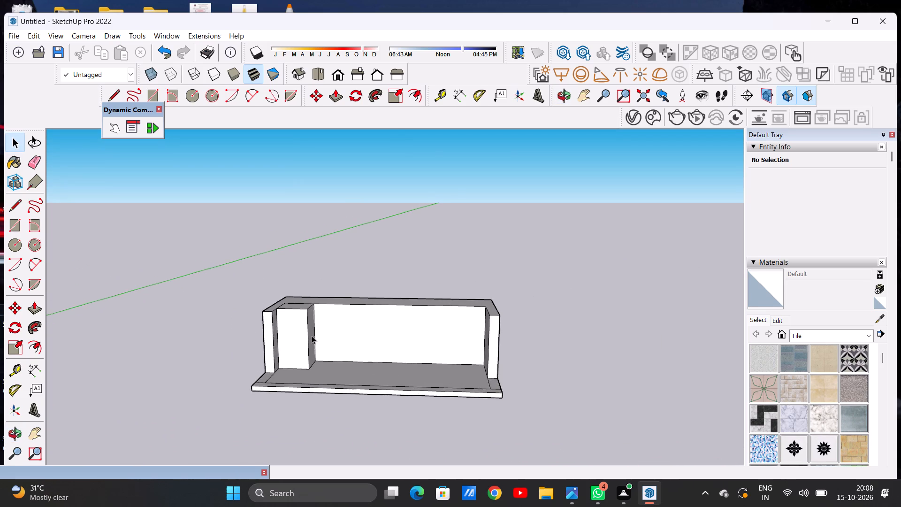
{"action": "scroll", "coordinate": [320, 329], "scroll_direction": "up", "scroll_amount": 5}
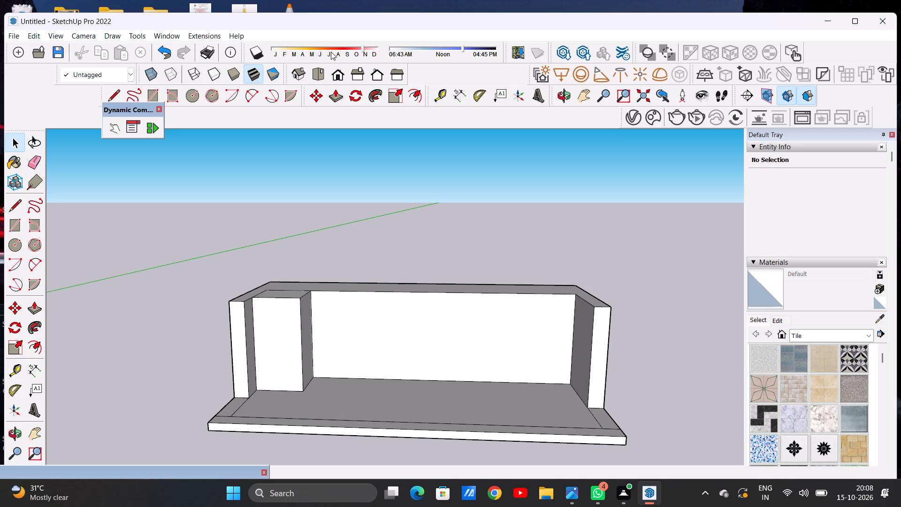
{"action": "left_click", "coordinate": [337, 75]}
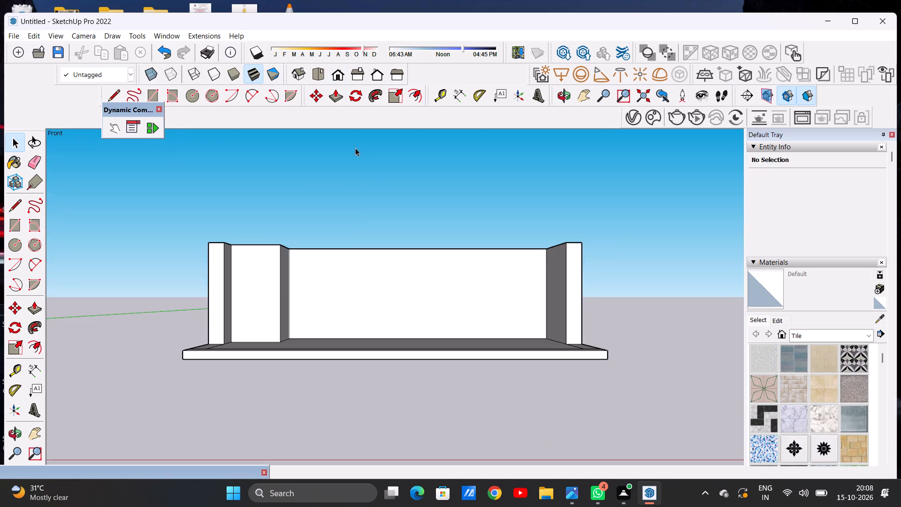
{"action": "scroll", "coordinate": [364, 235], "scroll_direction": "up", "scroll_amount": 4}
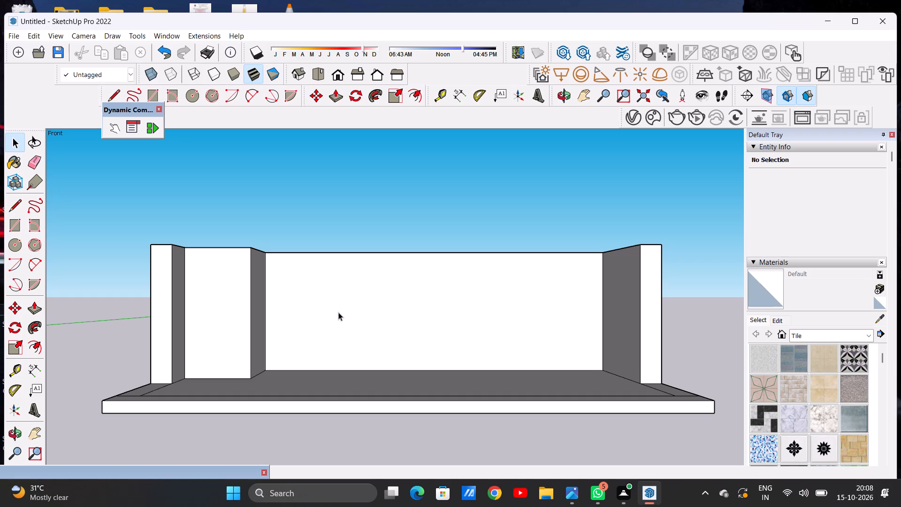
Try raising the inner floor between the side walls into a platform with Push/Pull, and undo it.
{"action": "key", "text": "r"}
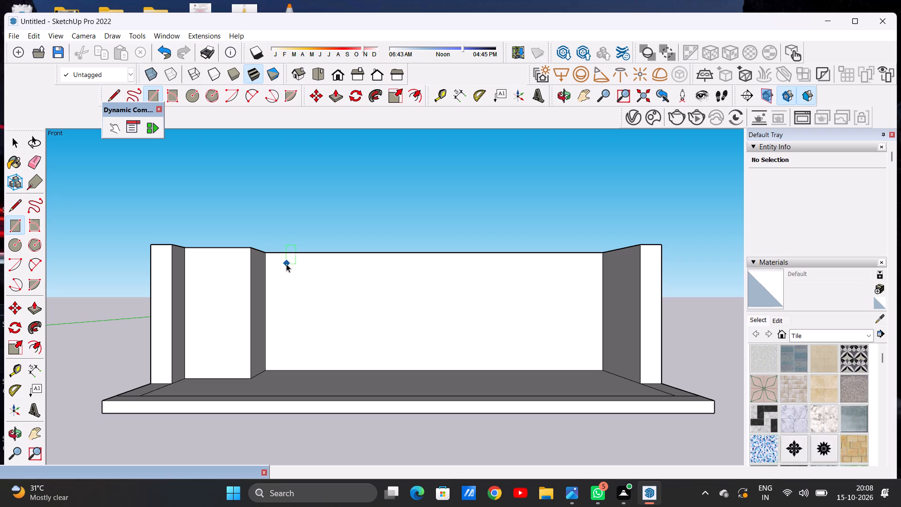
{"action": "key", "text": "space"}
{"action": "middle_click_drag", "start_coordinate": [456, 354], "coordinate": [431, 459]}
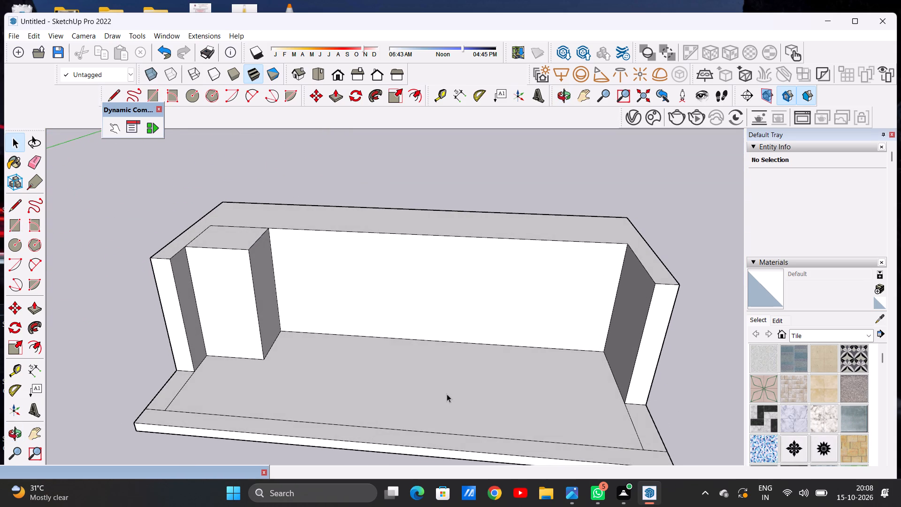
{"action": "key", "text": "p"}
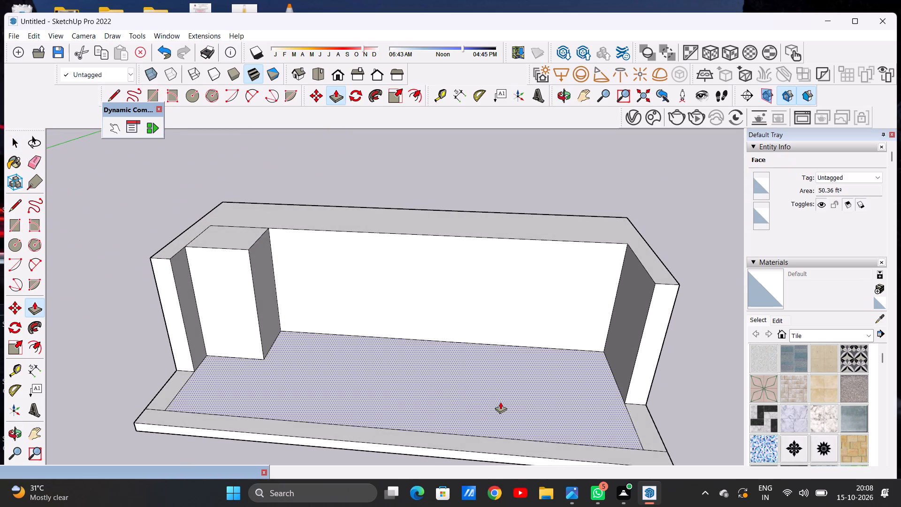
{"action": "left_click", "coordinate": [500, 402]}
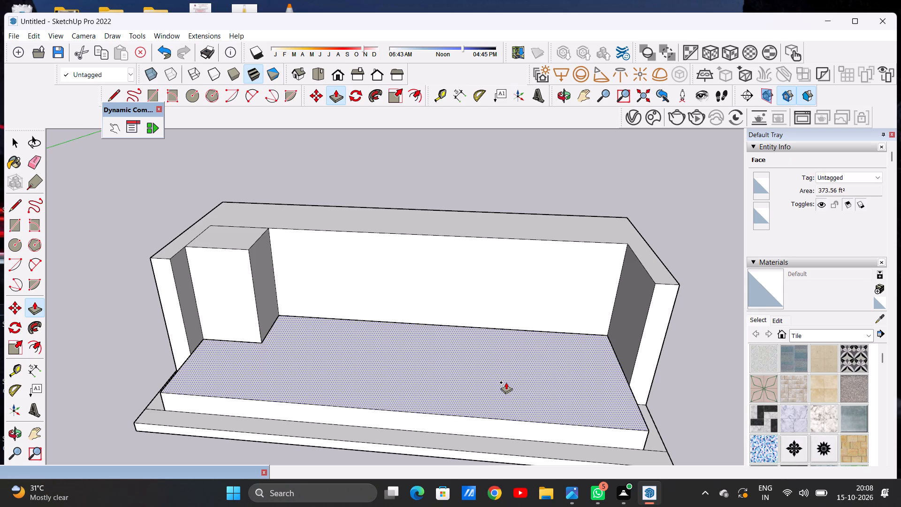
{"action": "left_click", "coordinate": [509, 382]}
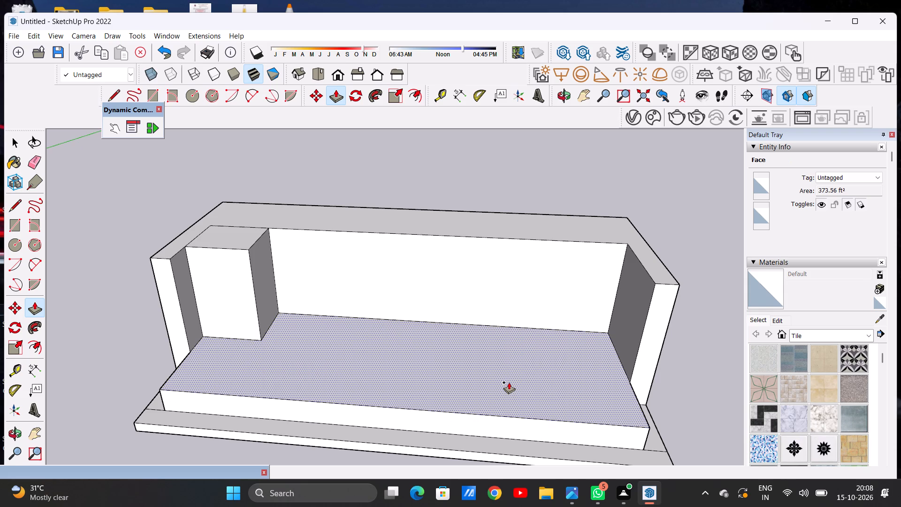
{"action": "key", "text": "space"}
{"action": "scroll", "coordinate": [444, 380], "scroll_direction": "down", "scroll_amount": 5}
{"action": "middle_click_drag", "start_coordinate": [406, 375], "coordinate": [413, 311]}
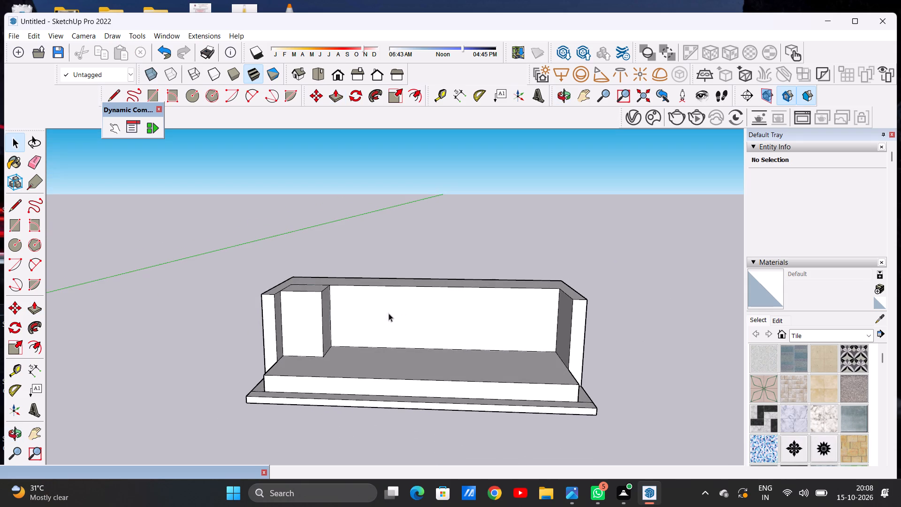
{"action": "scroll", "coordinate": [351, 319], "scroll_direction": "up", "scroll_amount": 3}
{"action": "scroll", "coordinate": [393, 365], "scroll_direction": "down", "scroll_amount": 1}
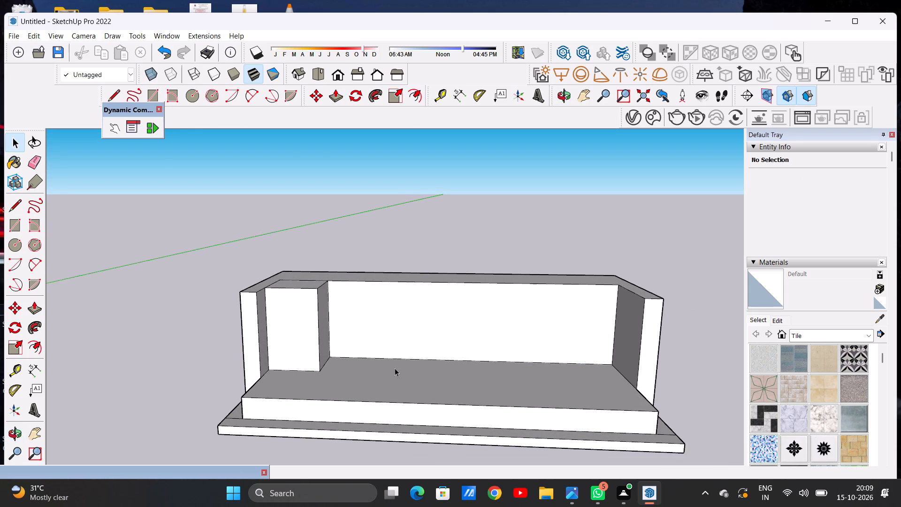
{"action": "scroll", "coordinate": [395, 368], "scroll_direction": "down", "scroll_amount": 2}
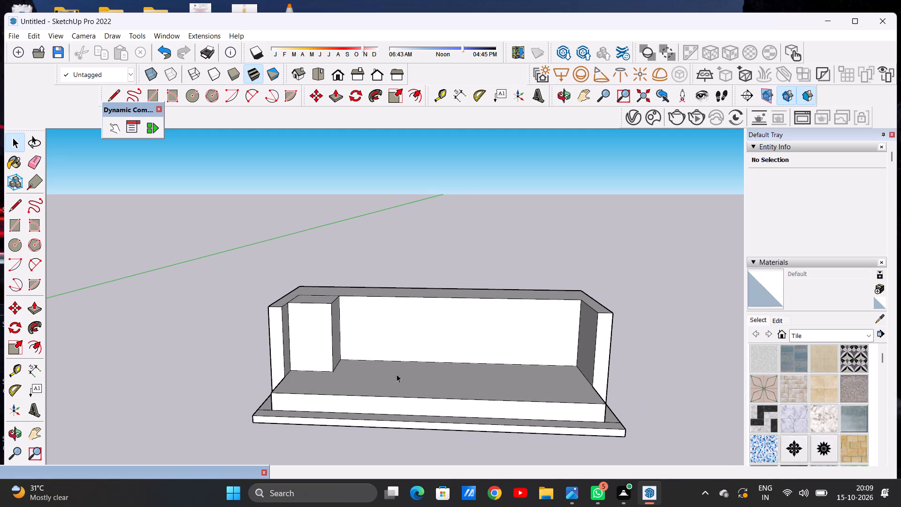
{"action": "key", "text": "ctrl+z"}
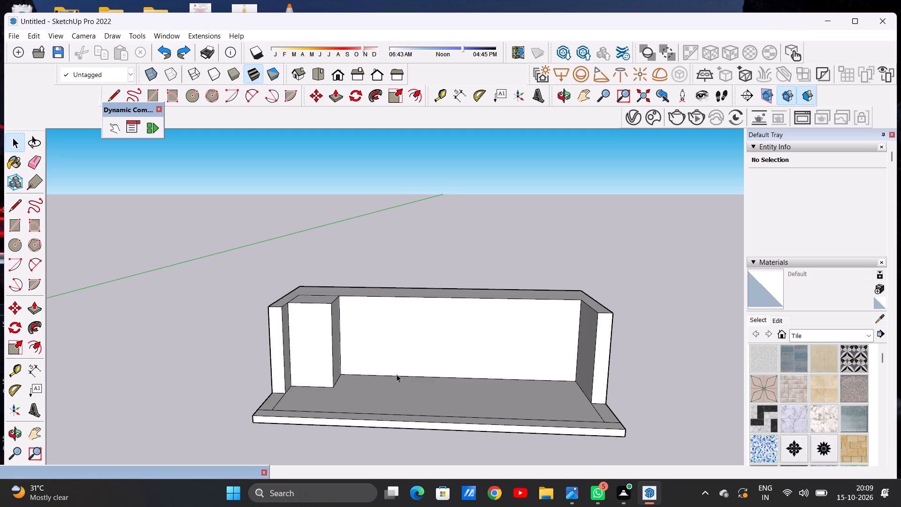
Draw a near-square door outline on the back wall just beside the corner block, leaving gaps below the wall's top and above the floor.
{"action": "scroll", "coordinate": [374, 354], "scroll_direction": "up", "scroll_amount": 4}
{"action": "middle_click_drag", "start_coordinate": [371, 357], "coordinate": [382, 336]}
{"action": "scroll", "coordinate": [365, 347], "scroll_direction": "down", "scroll_amount": 4}
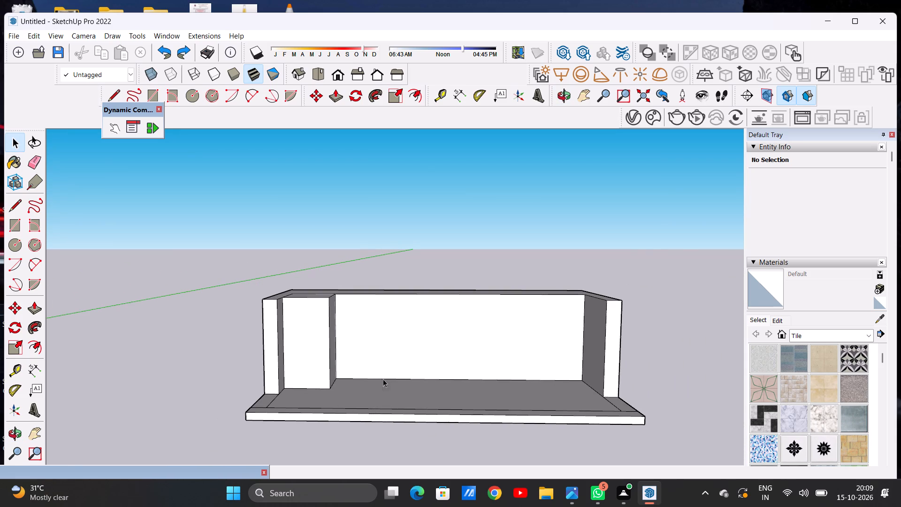
{"action": "scroll", "coordinate": [364, 365], "scroll_direction": "up", "scroll_amount": 1}
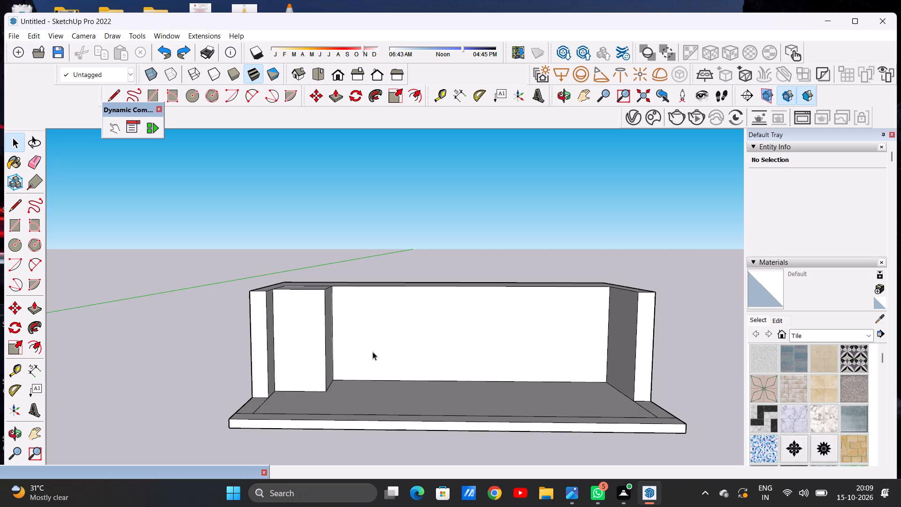
{"action": "scroll", "coordinate": [373, 351], "scroll_direction": "up", "scroll_amount": 2}
{"action": "middle_click_drag", "start_coordinate": [375, 357], "coordinate": [372, 336]}
{"action": "key", "text": "r"}
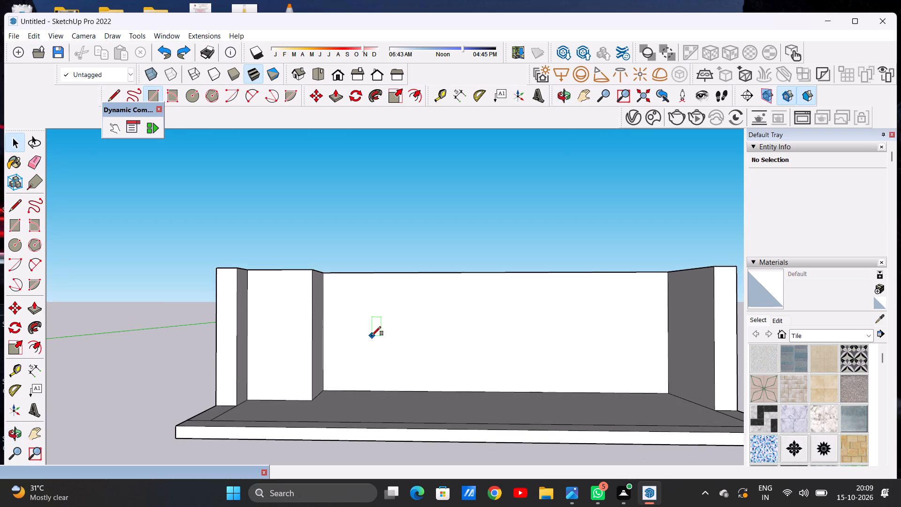
{"action": "left_click", "coordinate": [348, 283]}
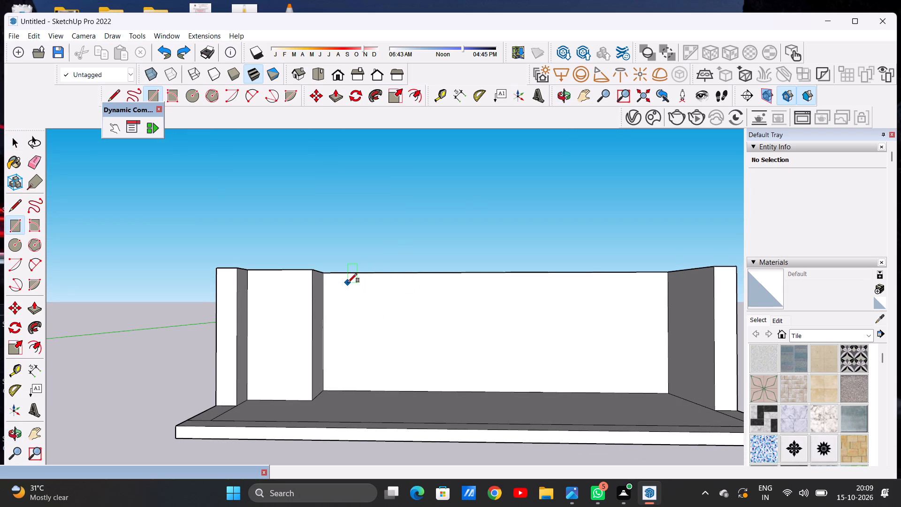
{"action": "left_click", "coordinate": [447, 380]}
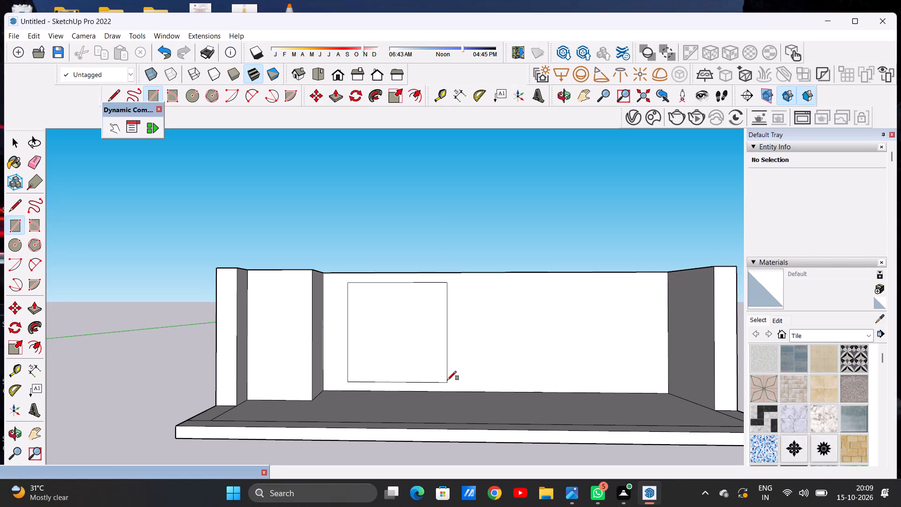
{"action": "key", "text": "space"}
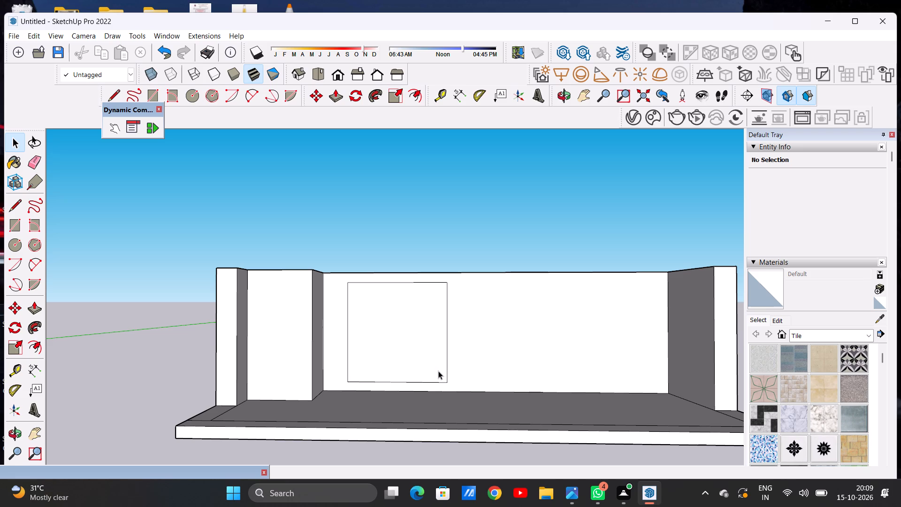
Offset the door outline slightly inward to form a thin frame border.
{"action": "type", "text": "OF"}
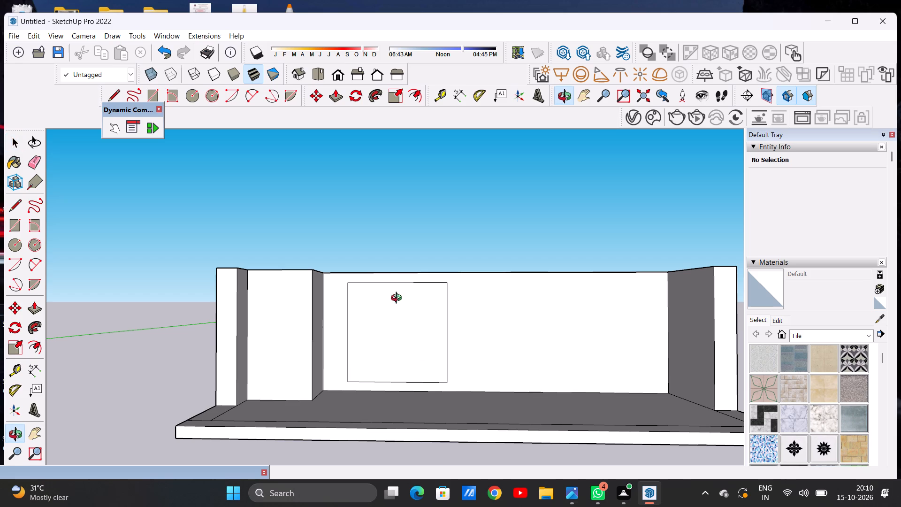
{"action": "key", "text": "f"}
{"action": "left_click", "coordinate": [388, 299]}
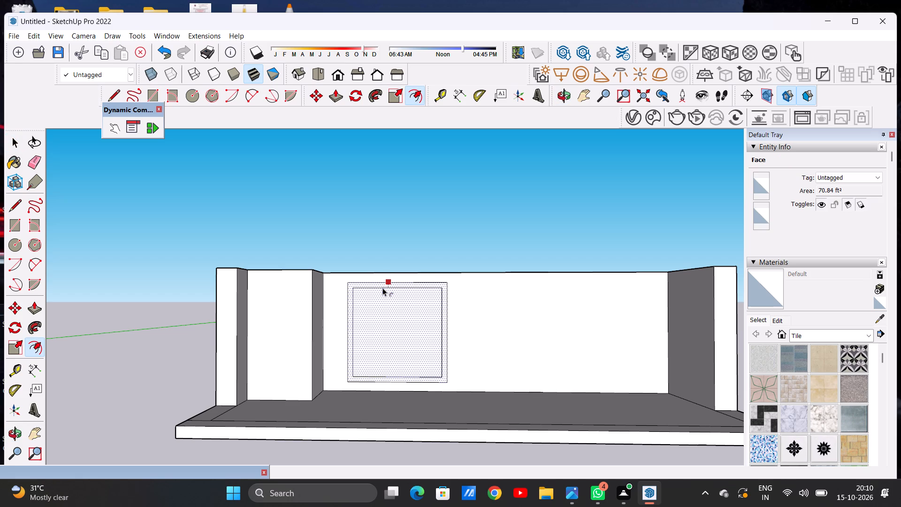
{"action": "left_click", "coordinate": [382, 286]}
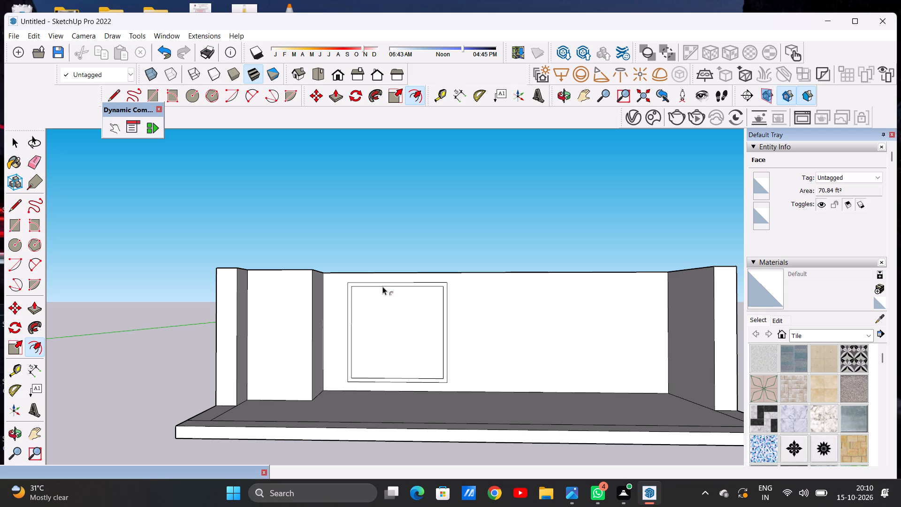
{"action": "key", "text": "space"}
Draw a vertical line from the midpoint of the inner outline's top edge to its bottom edge, dividing the door into two leaves.
{"action": "type", "text": "L"}
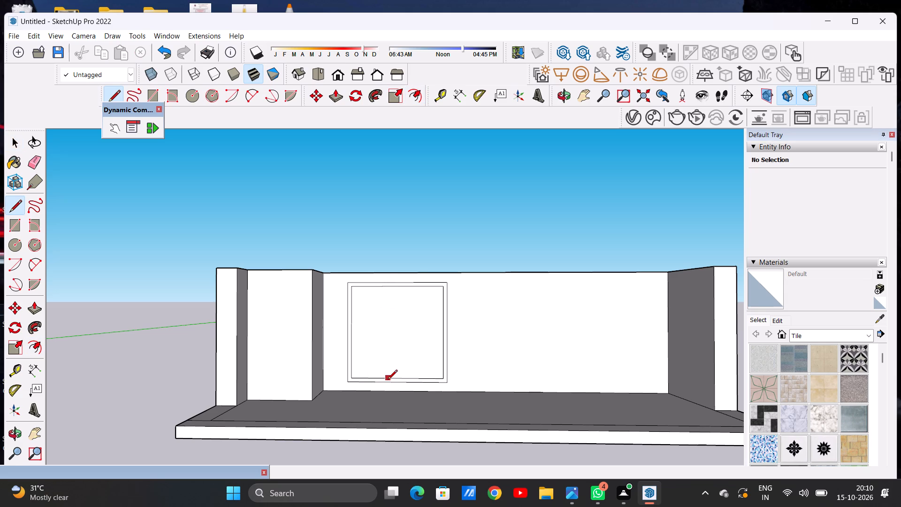
{"action": "left_click", "coordinate": [395, 286]}
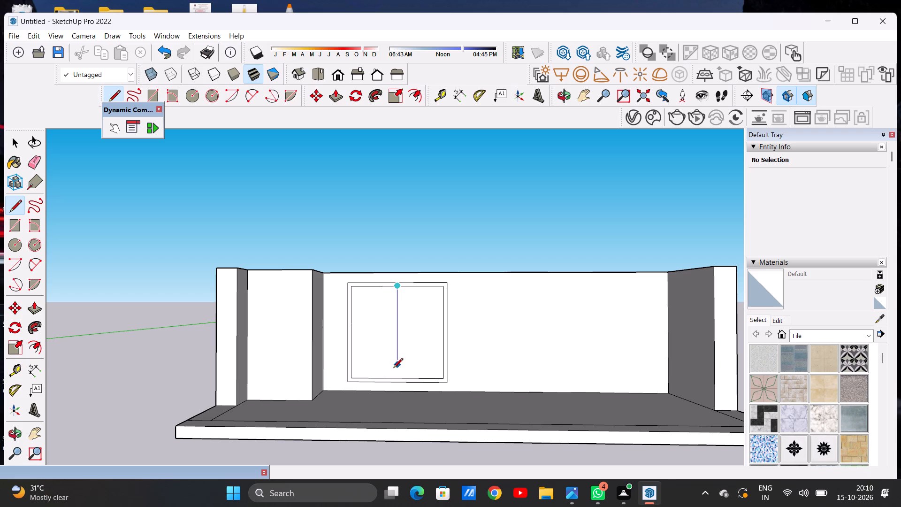
{"action": "left_click", "coordinate": [397, 378]}
{"action": "key", "text": "space"}
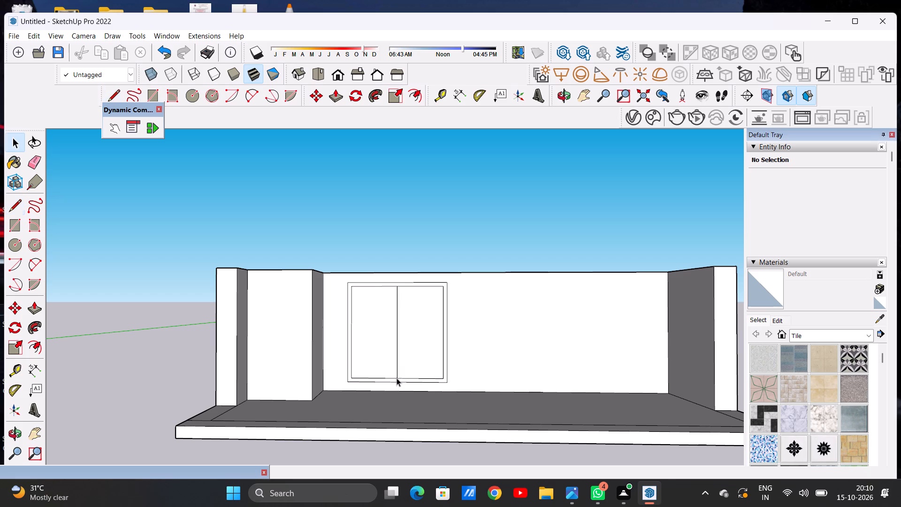
Draw a tall, narrow handle rectangle on the left door leaf, close to the centre line.
{"action": "type", "text": "R"}
{"action": "scroll", "coordinate": [387, 312], "scroll_direction": "up", "scroll_amount": 4}
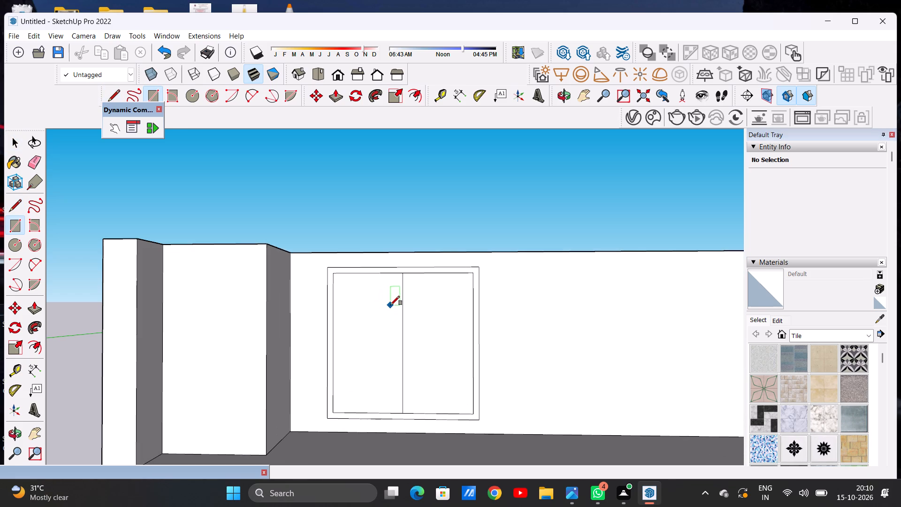
{"action": "left_click", "coordinate": [390, 305]}
{"action": "scroll", "coordinate": [383, 385], "scroll_direction": "up", "scroll_amount": 2}
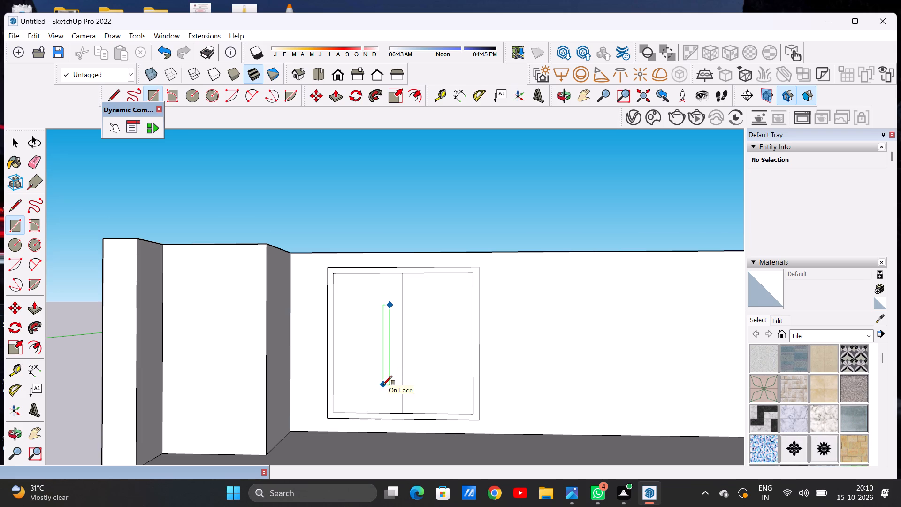
{"action": "scroll", "coordinate": [383, 385], "scroll_direction": "up", "scroll_amount": 4}
{"action": "scroll", "coordinate": [383, 385], "scroll_direction": "down", "scroll_amount": 1}
{"action": "scroll", "coordinate": [383, 385], "scroll_direction": "up", "scroll_amount": 5}
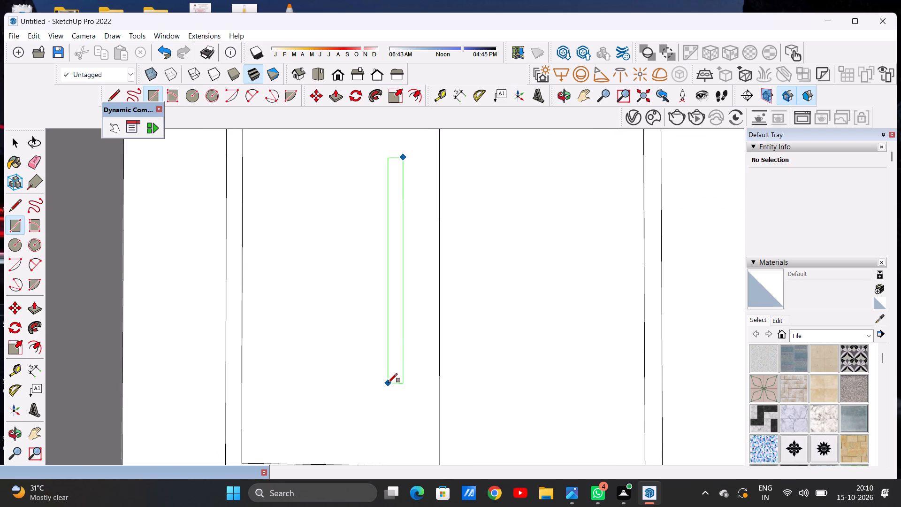
{"action": "left_click", "coordinate": [389, 382]}
{"action": "key", "text": "space"}
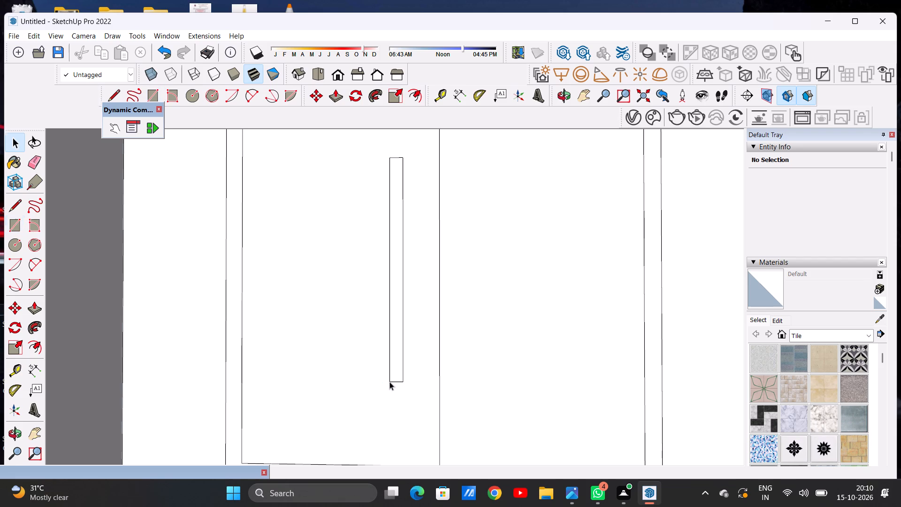
Copy the handle rectangle with its edges horizontally onto the right door leaf, just past the centre line.
{"action": "scroll", "coordinate": [399, 357], "scroll_direction": "down", "scroll_amount": 13}
{"action": "scroll", "coordinate": [399, 356], "scroll_direction": "up", "scroll_amount": 7}
{"action": "double_click", "coordinate": [397, 363]}
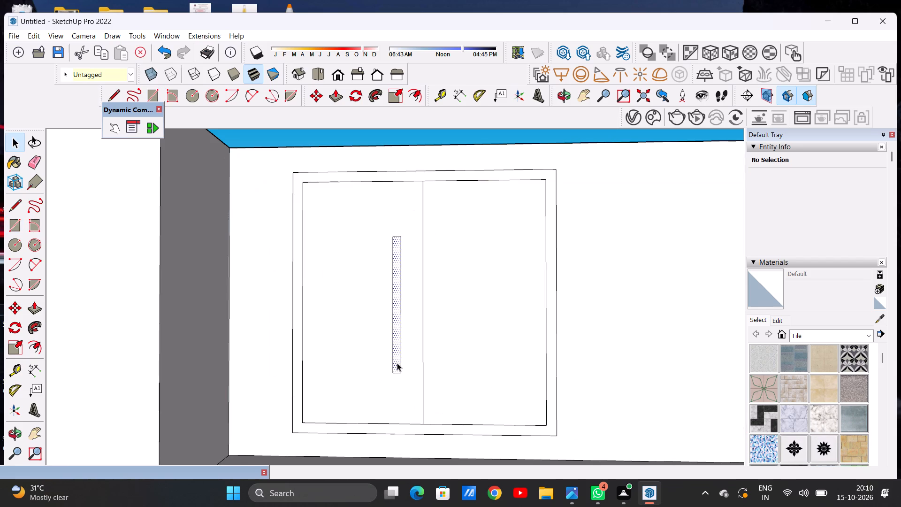
{"action": "key", "text": "m"}
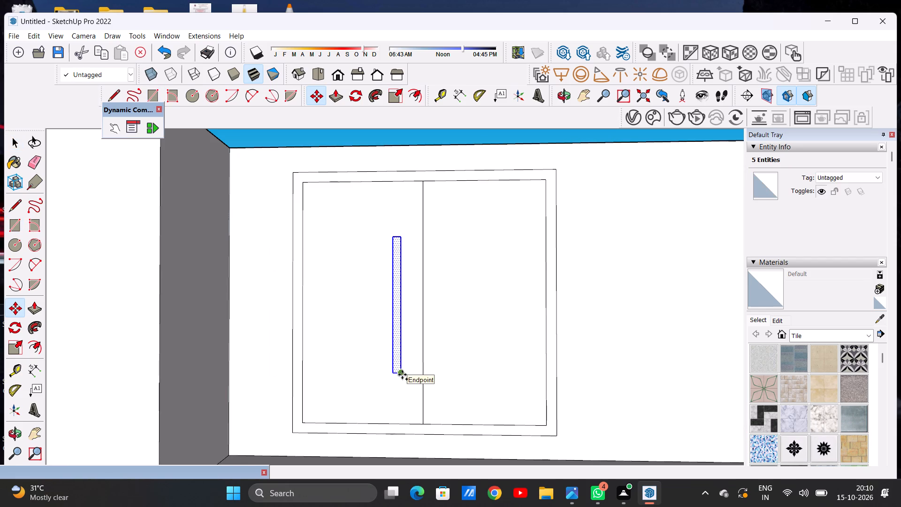
{"action": "left_click", "coordinate": [402, 375]}
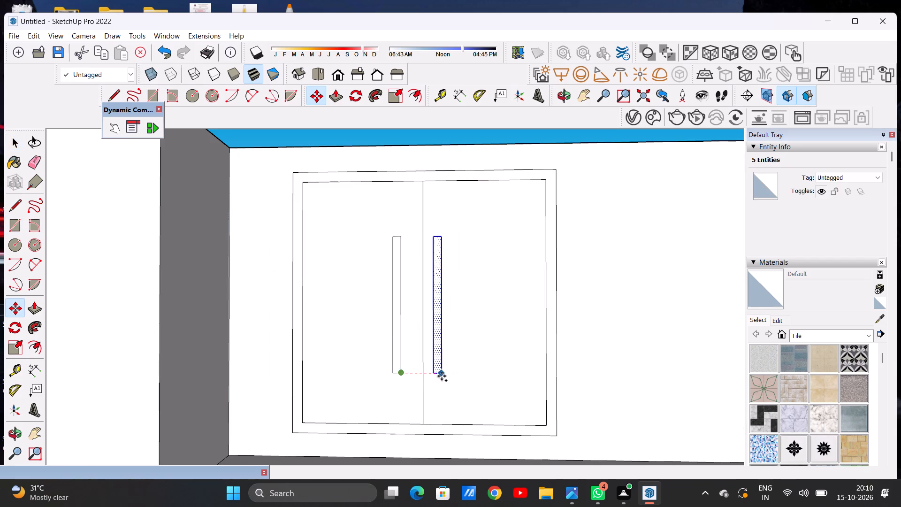
{"action": "left_click", "coordinate": [442, 376]}
{"action": "key", "text": "space"}
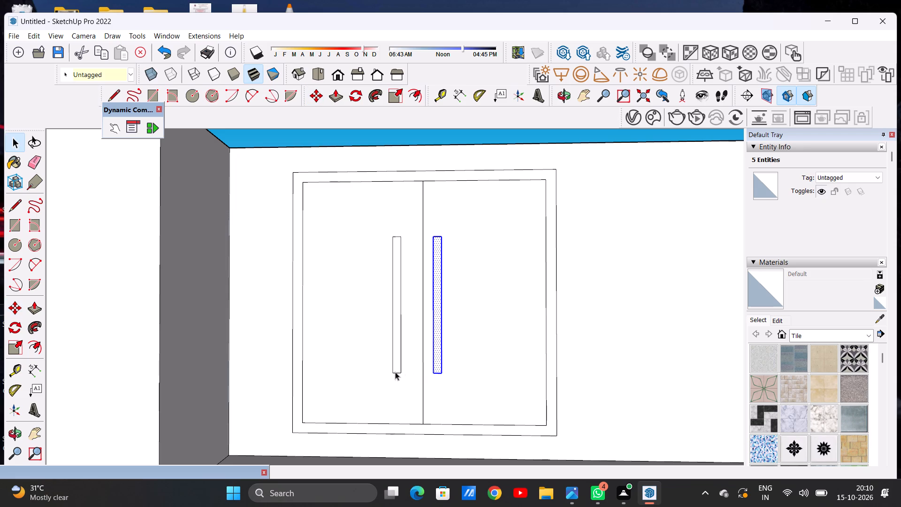
Move the left leaf's handle rectangle horizontally closer to the door's centre line.
{"action": "double_click", "coordinate": [397, 367]}
{"action": "key", "text": "m"}
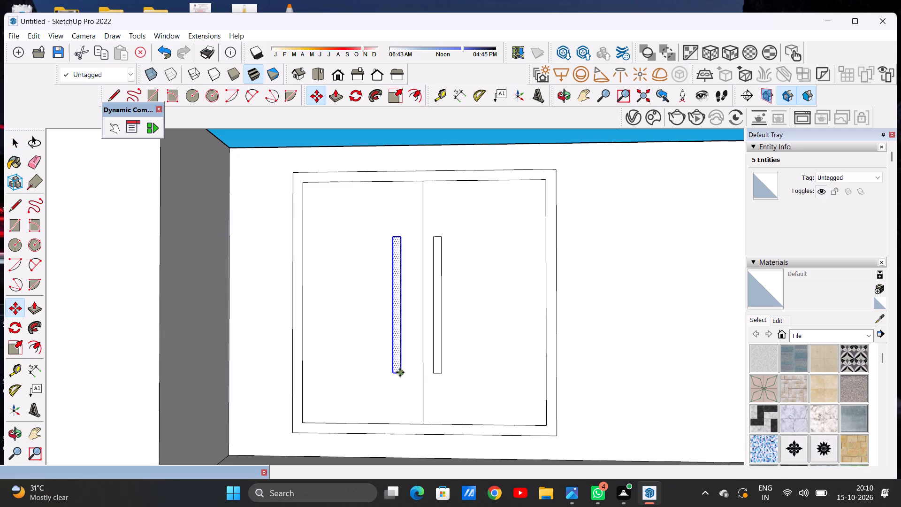
{"action": "left_click", "coordinate": [400, 372]}
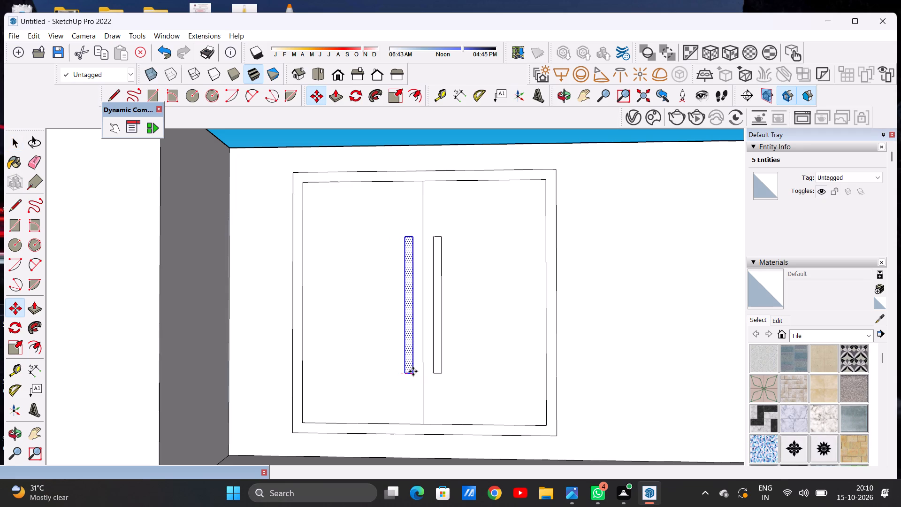
{"action": "left_click", "coordinate": [415, 372]}
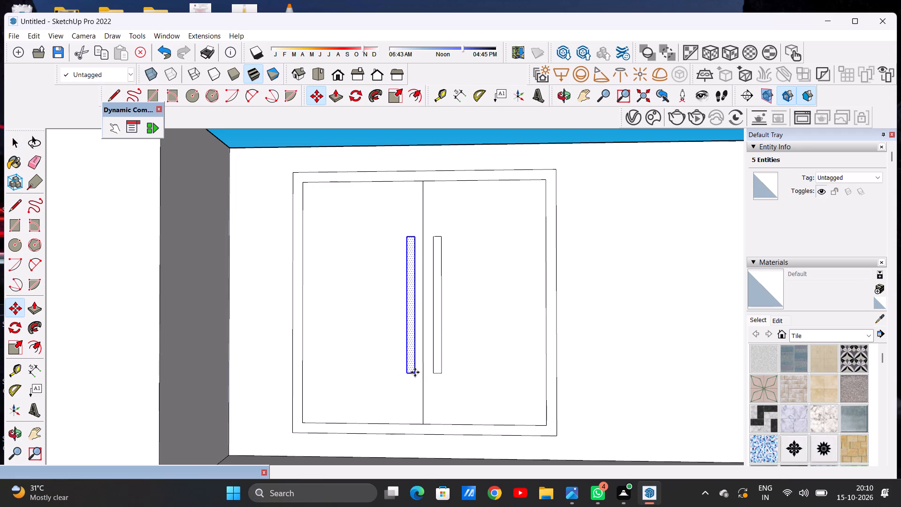
{"action": "key", "text": "space"}
Move the right leaf's handle rectangle horizontally slightly closer to the door's centre line.
{"action": "double_click", "coordinate": [436, 355]}
{"action": "key", "text": "m"}
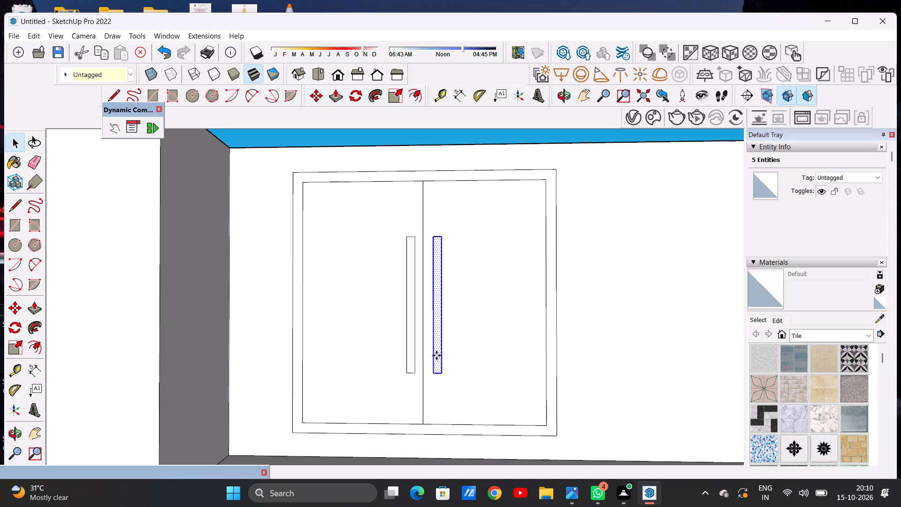
{"action": "left_click", "coordinate": [434, 376]}
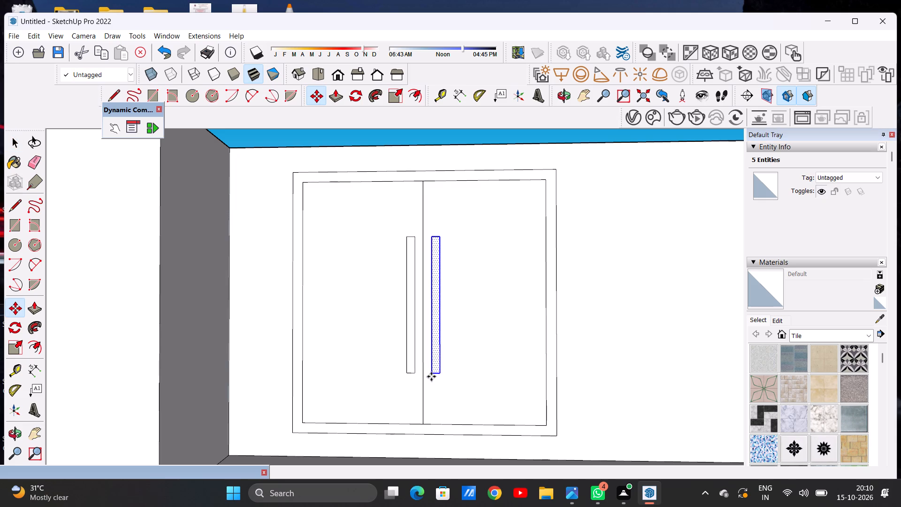
{"action": "left_click", "coordinate": [430, 376]}
{"action": "key", "text": "space"}
Examine the double door and its handles on the back wall, both close up and within the whole building.
{"action": "scroll", "coordinate": [449, 348], "scroll_direction": "down", "scroll_amount": 7}
{"action": "scroll", "coordinate": [449, 348], "scroll_direction": "up", "scroll_amount": 1}
{"action": "scroll", "coordinate": [447, 322], "scroll_direction": "down", "scroll_amount": 1}
{"action": "scroll", "coordinate": [447, 322], "scroll_direction": "up", "scroll_amount": 1}
{"action": "scroll", "coordinate": [447, 322], "scroll_direction": "down", "scroll_amount": 4}
{"action": "left_click", "coordinate": [453, 227]}
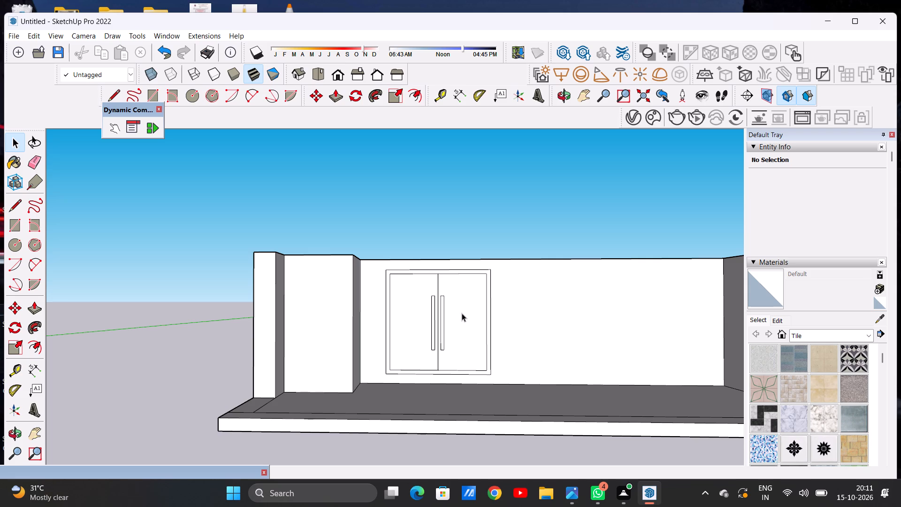
{"action": "scroll", "coordinate": [462, 313], "scroll_direction": "up", "scroll_amount": 1}
{"action": "scroll", "coordinate": [462, 313], "scroll_direction": "down", "scroll_amount": 5}
{"action": "scroll", "coordinate": [451, 320], "scroll_direction": "up", "scroll_amount": 1}
{"action": "scroll", "coordinate": [440, 330], "scroll_direction": "down", "scroll_amount": 7}
{"action": "scroll", "coordinate": [439, 332], "scroll_direction": "up", "scroll_amount": 3}
{"action": "scroll", "coordinate": [439, 337], "scroll_direction": "down", "scroll_amount": 8}
{"action": "scroll", "coordinate": [439, 348], "scroll_direction": "up", "scroll_amount": 1}
{"action": "scroll", "coordinate": [437, 361], "scroll_direction": "down", "scroll_amount": 6}
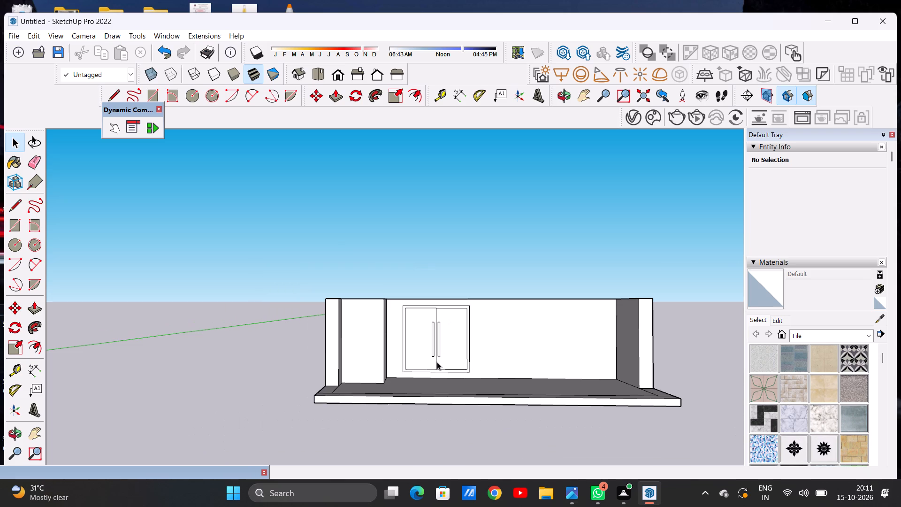
{"action": "scroll", "coordinate": [447, 385], "scroll_direction": "up", "scroll_amount": 7}
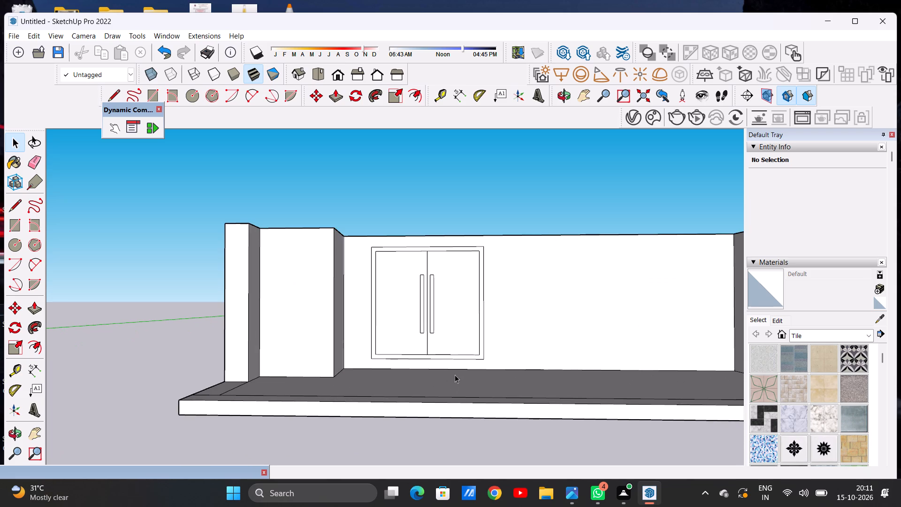
{"action": "scroll", "coordinate": [441, 363], "scroll_direction": "up", "scroll_amount": 3}
{"action": "scroll", "coordinate": [440, 363], "scroll_direction": "down", "scroll_amount": 1}
{"action": "scroll", "coordinate": [440, 363], "scroll_direction": "up", "scroll_amount": 2}
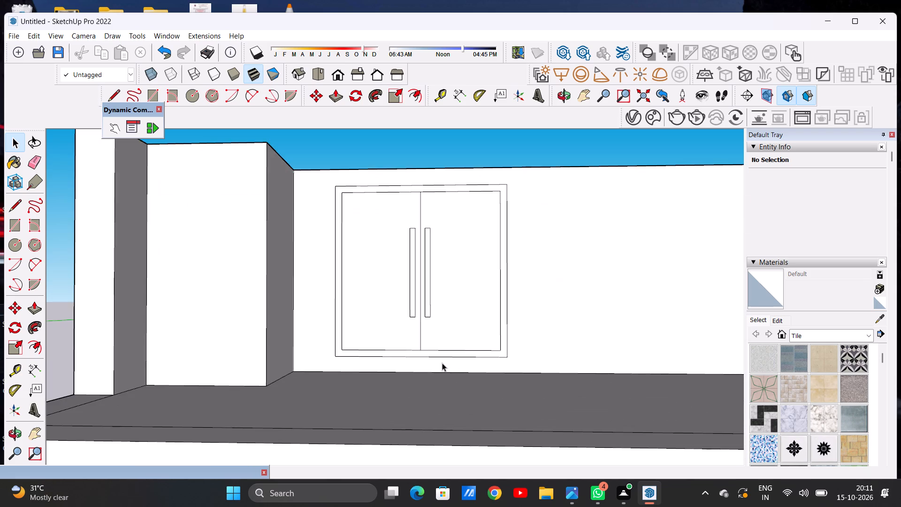
Outline a low step beneath the door, extending the frame's bottom edge past both corners and dropping vertical lines to the floor.
{"action": "middle_click_drag", "start_coordinate": [452, 364], "coordinate": [432, 403]}
{"action": "scroll", "coordinate": [432, 403], "scroll_direction": "up", "scroll_amount": 1}
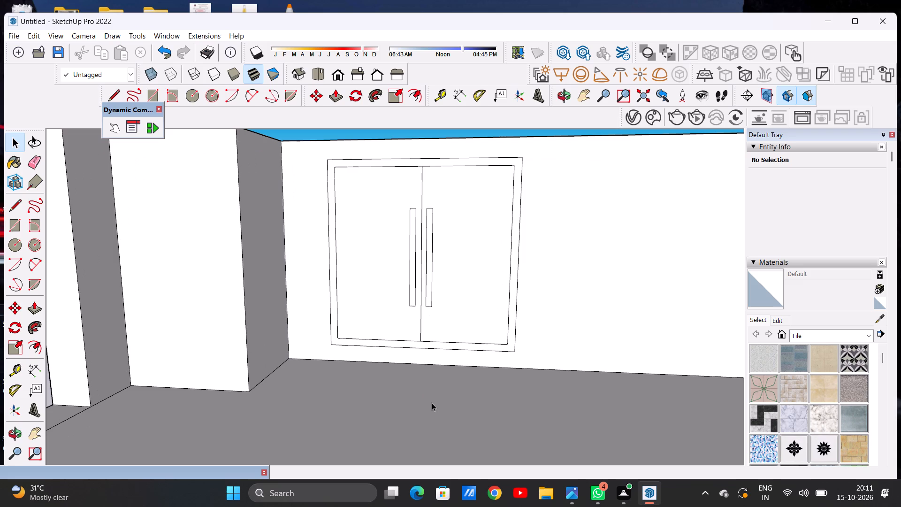
{"action": "middle_click_drag", "start_coordinate": [429, 401], "coordinate": [419, 365]}
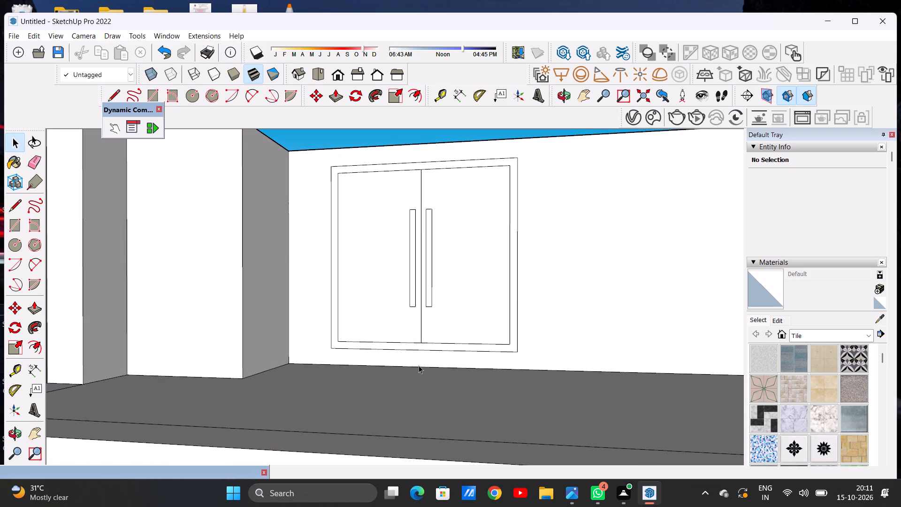
{"action": "key", "text": "l"}
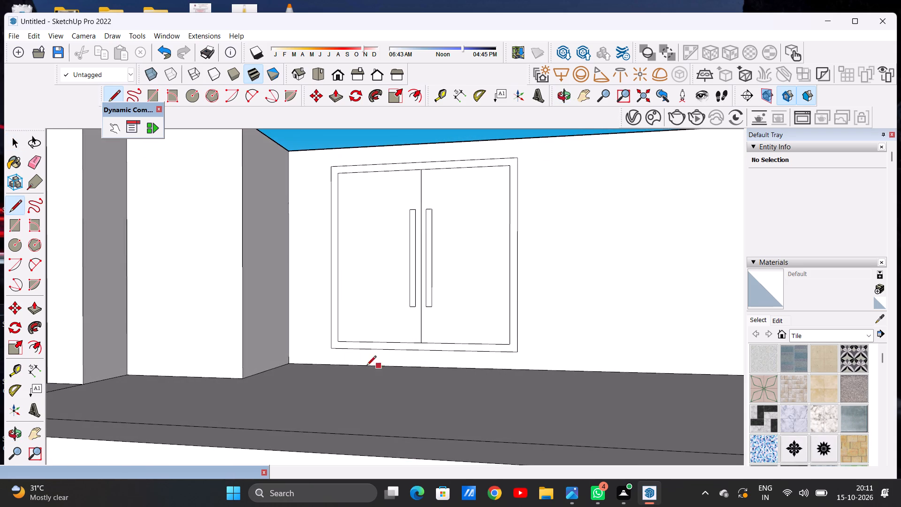
{"action": "scroll", "coordinate": [345, 366], "scroll_direction": "up", "scroll_amount": 6}
{"action": "left_click", "coordinate": [325, 336]}
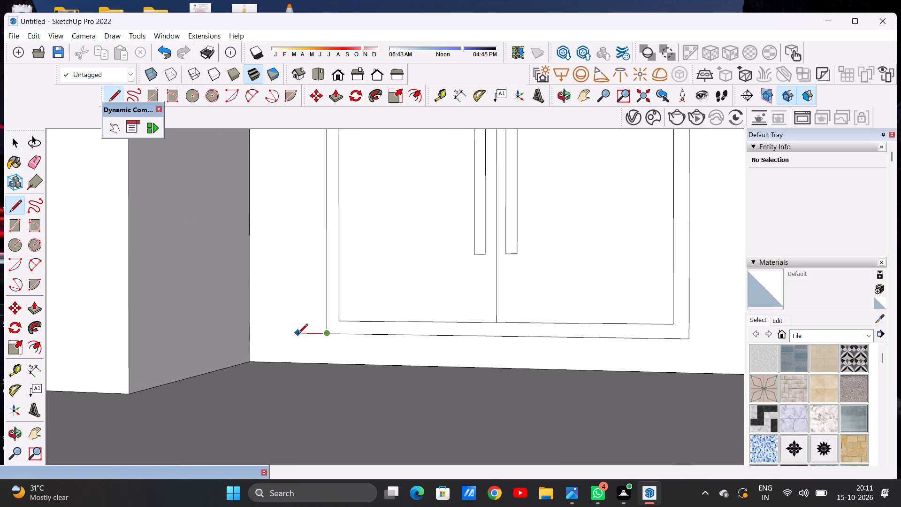
{"action": "left_click", "coordinate": [298, 334]}
{"action": "left_click", "coordinate": [294, 364]}
{"action": "scroll", "coordinate": [302, 351], "scroll_direction": "down", "scroll_amount": 4}
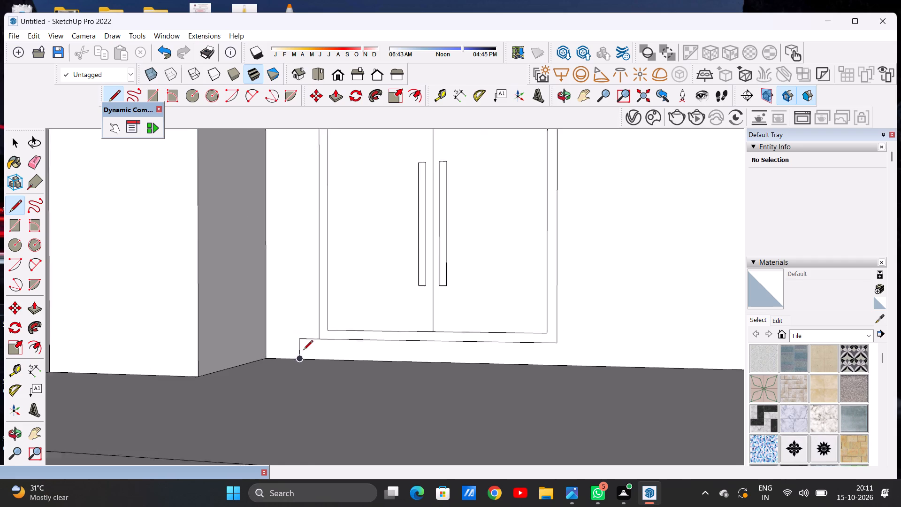
{"action": "scroll", "coordinate": [303, 351], "scroll_direction": "down", "scroll_amount": 2}
{"action": "scroll", "coordinate": [480, 344], "scroll_direction": "up", "scroll_amount": 4}
{"action": "left_click", "coordinate": [527, 345]}
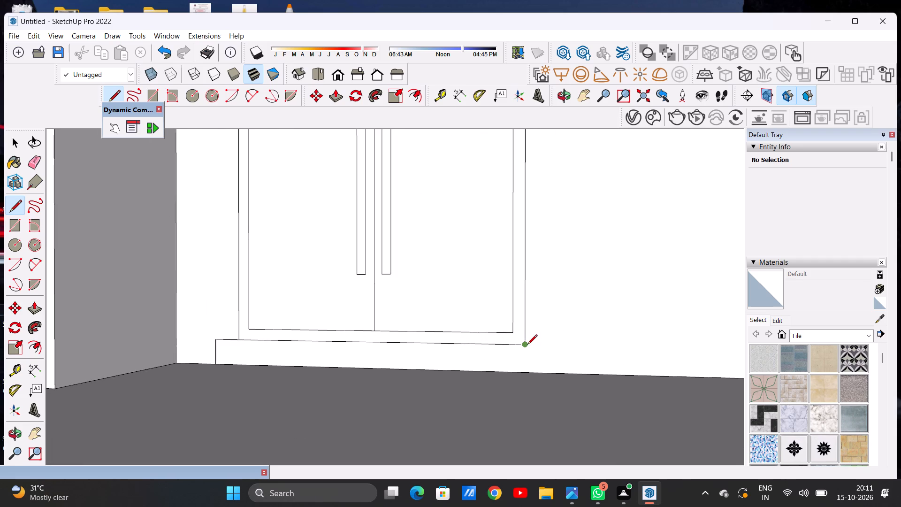
{"action": "left_click", "coordinate": [564, 346]}
{"action": "left_click", "coordinate": [567, 369]}
{"action": "key", "text": "space"}
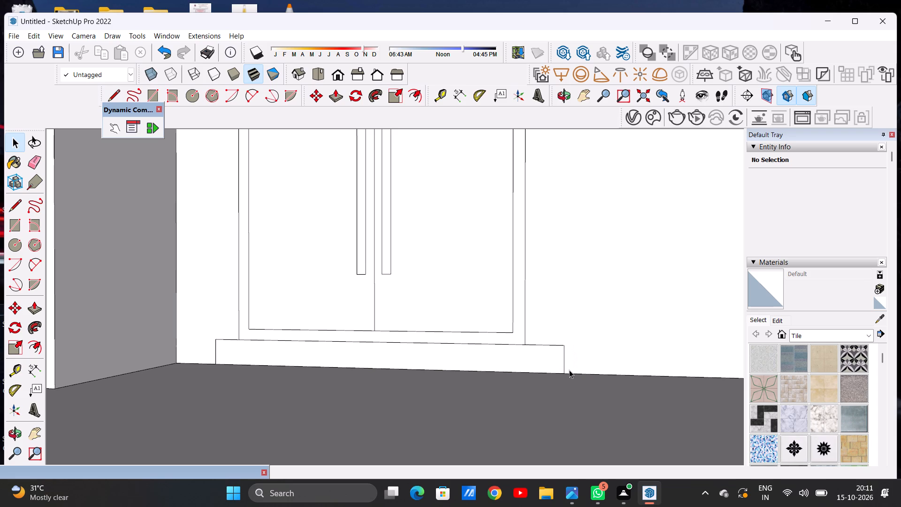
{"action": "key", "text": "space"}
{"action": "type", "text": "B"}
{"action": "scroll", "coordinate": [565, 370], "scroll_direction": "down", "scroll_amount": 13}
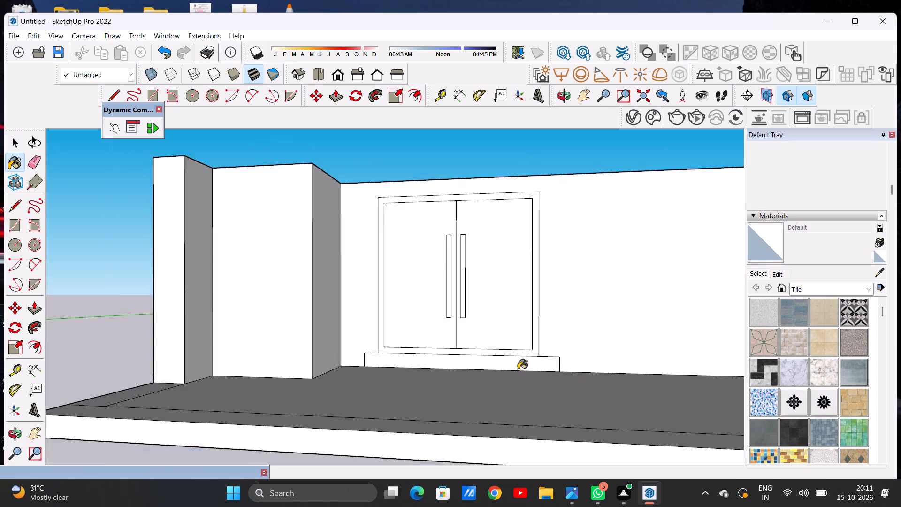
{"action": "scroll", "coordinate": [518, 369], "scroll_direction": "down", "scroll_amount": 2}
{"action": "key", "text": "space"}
Push/Pull the low rectangle beneath the door outward from the back wall to form a solid entrance step.
{"action": "scroll", "coordinate": [497, 363], "scroll_direction": "up", "scroll_amount": 6}
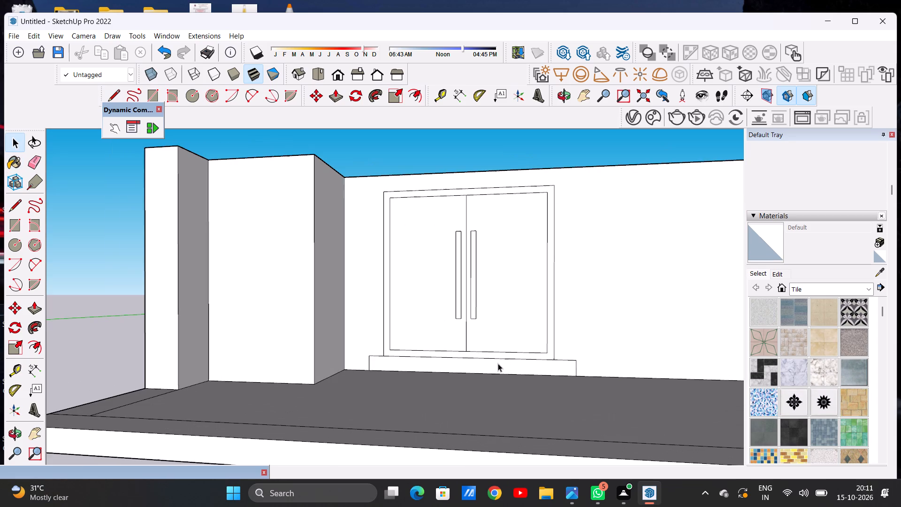
{"action": "middle_click_drag", "start_coordinate": [498, 363], "coordinate": [439, 387]}
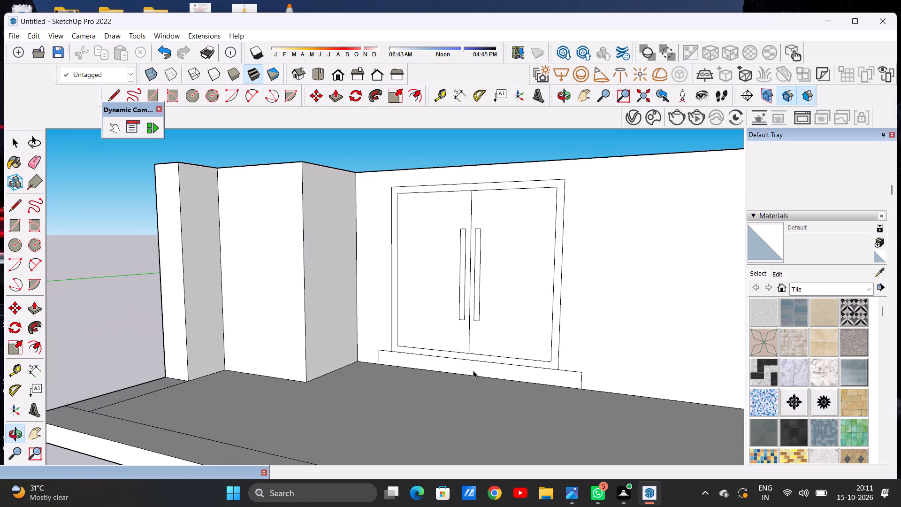
{"action": "scroll", "coordinate": [476, 367], "scroll_direction": "down", "scroll_amount": 3}
{"action": "key", "text": "p"}
{"action": "scroll", "coordinate": [535, 367], "scroll_direction": "up", "scroll_amount": 2}
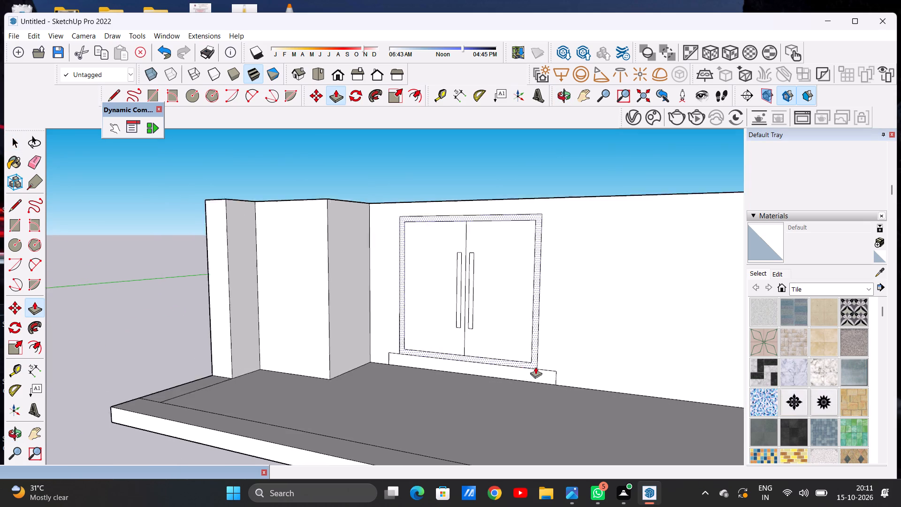
{"action": "scroll", "coordinate": [535, 367], "scroll_direction": "up", "scroll_amount": 2}
{"action": "scroll", "coordinate": [535, 367], "scroll_direction": "down", "scroll_amount": 1}
{"action": "scroll", "coordinate": [543, 379], "scroll_direction": "up", "scroll_amount": 4}
{"action": "left_click", "coordinate": [541, 377]}
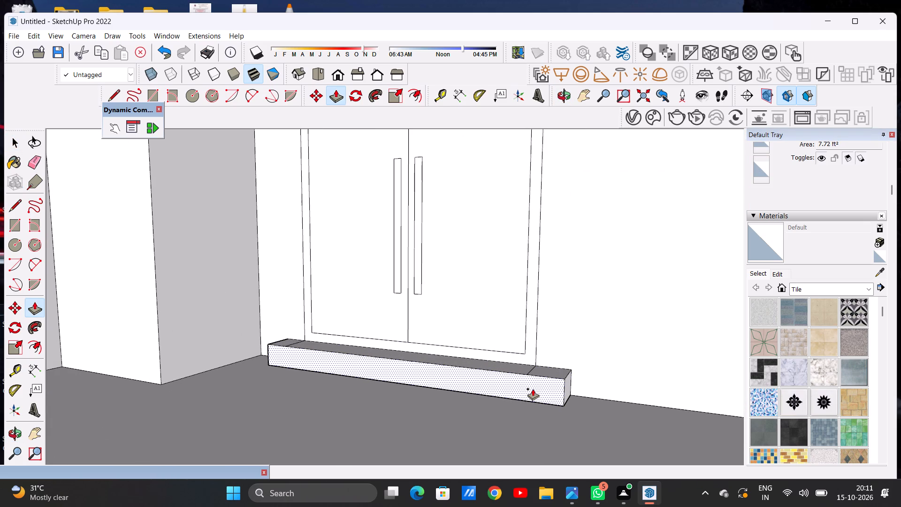
{"action": "left_click", "coordinate": [533, 389]}
{"action": "key", "text": "space"}
Erase the two leftover lines crossing the top of the entrance step in line with the door frame's sides.
{"action": "middle_click_drag", "start_coordinate": [490, 343], "coordinate": [548, 461]}
{"action": "scroll", "coordinate": [544, 392], "scroll_direction": "up", "scroll_amount": 2}
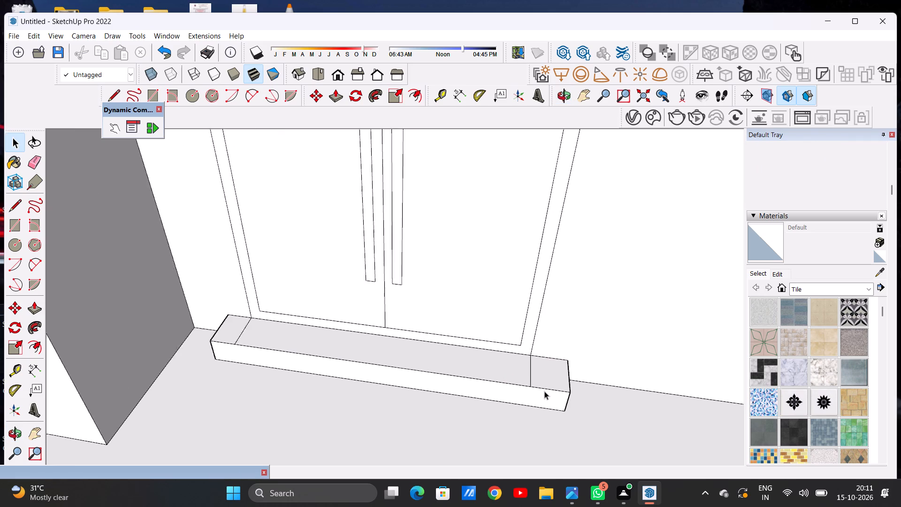
{"action": "scroll", "coordinate": [544, 391], "scroll_direction": "up", "scroll_amount": 1}
{"action": "key", "text": "e"}
{"action": "left_click_drag", "start_coordinate": [214, 327], "coordinate": [229, 322]}
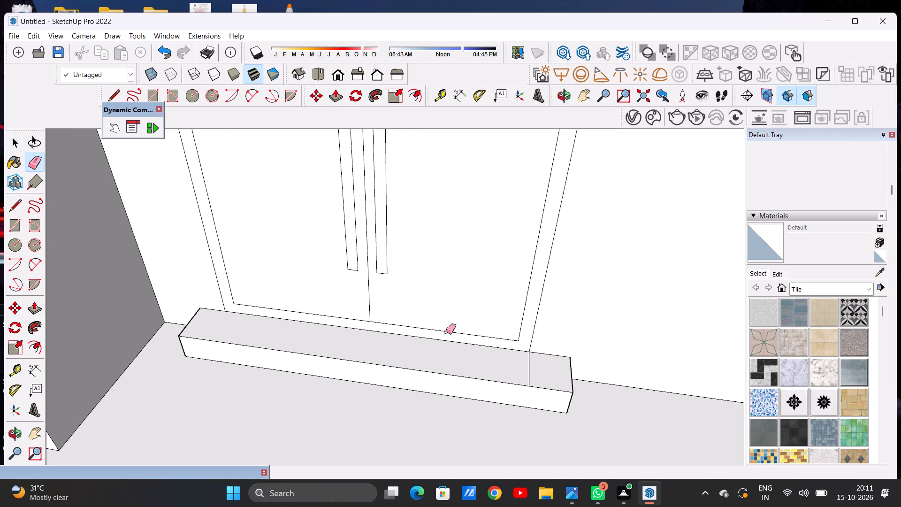
{"action": "left_click_drag", "start_coordinate": [526, 362], "coordinate": [519, 363]}
{"action": "left_click_drag", "start_coordinate": [539, 377], "coordinate": [518, 377]}
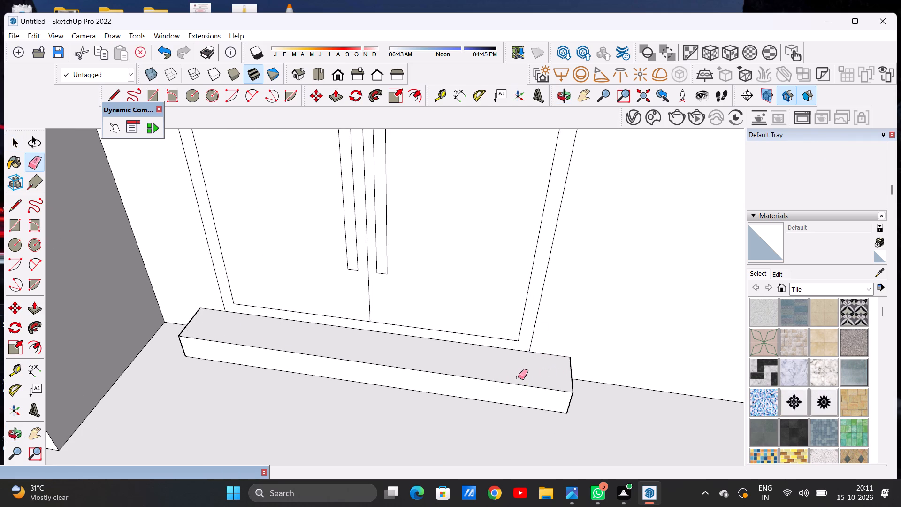
{"action": "key", "text": "space"}
Examine the entrance step and double door from several angles and against the whole building.
{"action": "scroll", "coordinate": [479, 367], "scroll_direction": "down", "scroll_amount": 18}
{"action": "middle_click_drag", "start_coordinate": [461, 383], "coordinate": [456, 278]}
{"action": "scroll", "coordinate": [456, 278], "scroll_direction": "up", "scroll_amount": 2}
{"action": "scroll", "coordinate": [476, 369], "scroll_direction": "down", "scroll_amount": 1}
{"action": "scroll", "coordinate": [478, 369], "scroll_direction": "up", "scroll_amount": 6}
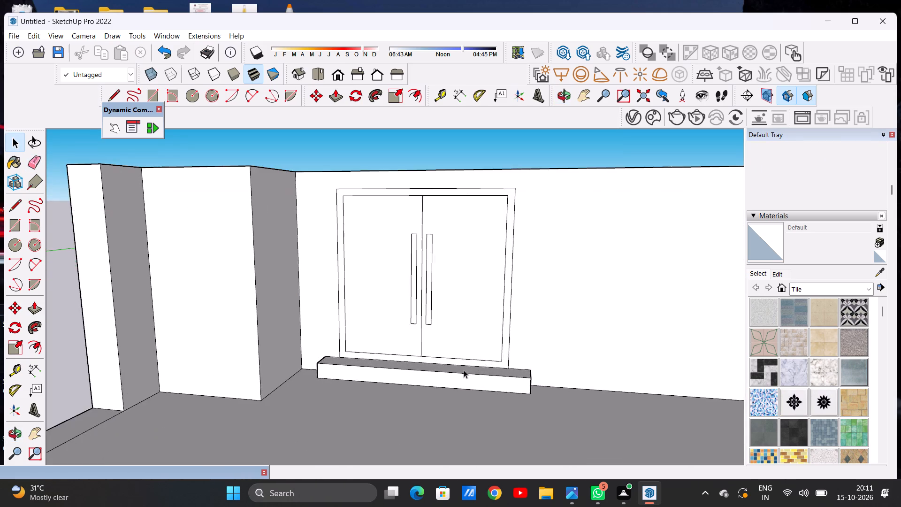
{"action": "middle_click_drag", "start_coordinate": [385, 372], "coordinate": [419, 369]}
{"action": "scroll", "coordinate": [402, 372], "scroll_direction": "up", "scroll_amount": 1}
{"action": "scroll", "coordinate": [419, 369], "scroll_direction": "down", "scroll_amount": 11}
{"action": "scroll", "coordinate": [443, 368], "scroll_direction": "up", "scroll_amount": 6}
{"action": "middle_click_drag", "start_coordinate": [543, 361], "coordinate": [279, 389]}
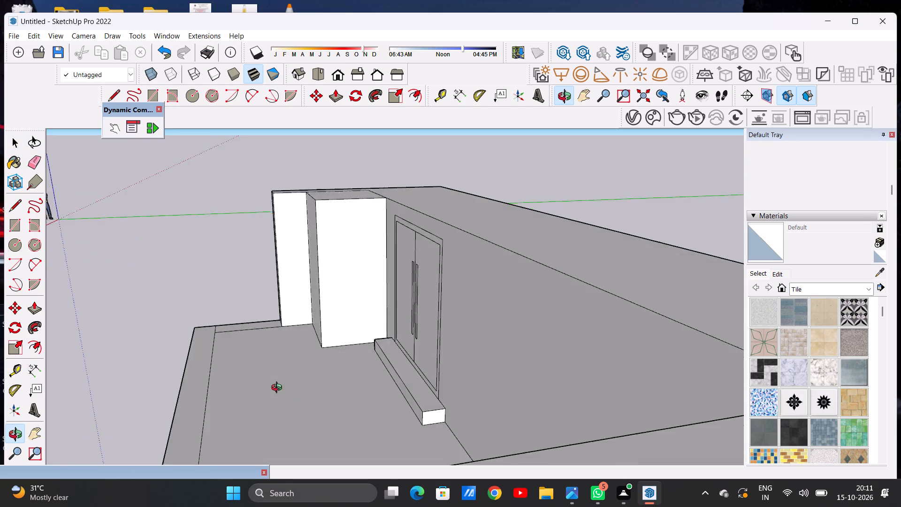
{"action": "middle_click_drag", "start_coordinate": [279, 389], "coordinate": [542, 407]}
{"action": "scroll", "coordinate": [428, 393], "scroll_direction": "up", "scroll_amount": 1}
{"action": "scroll", "coordinate": [399, 392], "scroll_direction": "down", "scroll_amount": 6}
{"action": "scroll", "coordinate": [407, 393], "scroll_direction": "up", "scroll_amount": 5}
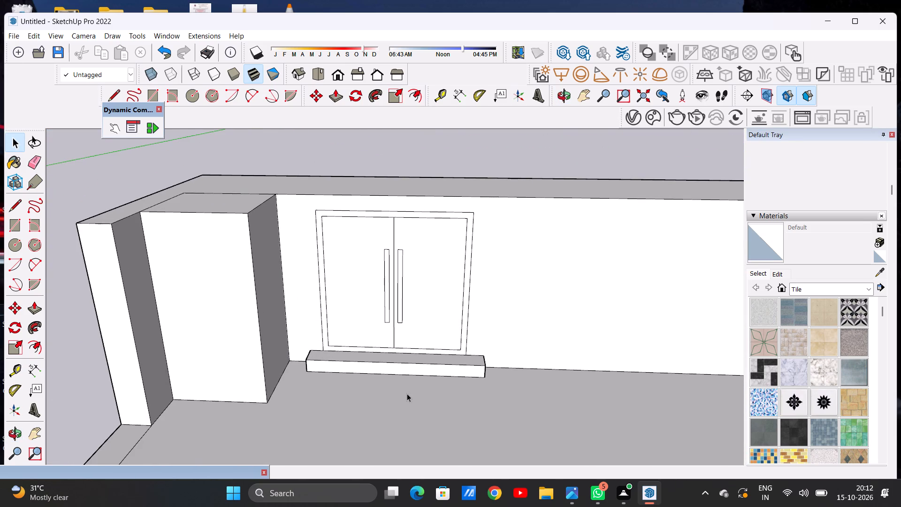
{"action": "scroll", "coordinate": [389, 360], "scroll_direction": "down", "scroll_amount": 6}
{"action": "scroll", "coordinate": [389, 360], "scroll_direction": "up", "scroll_amount": 6}
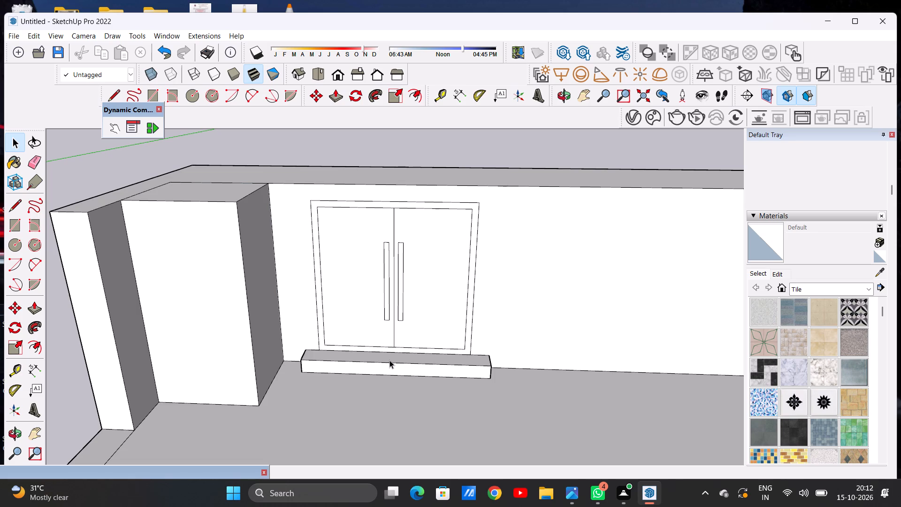
{"action": "scroll", "coordinate": [378, 330], "scroll_direction": "down", "scroll_amount": 20}
{"action": "scroll", "coordinate": [378, 330], "scroll_direction": "down", "scroll_amount": 14}
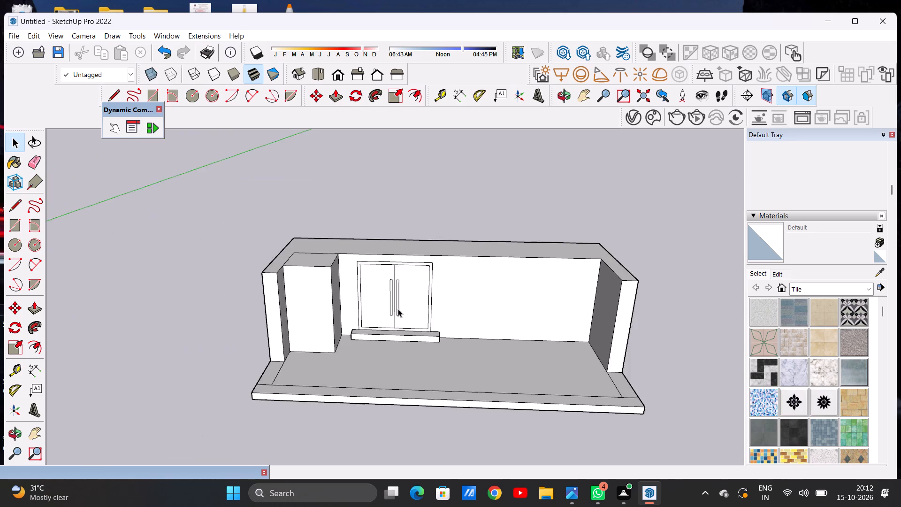
{"action": "scroll", "coordinate": [398, 309], "scroll_direction": "up", "scroll_amount": 7}
{"action": "middle_click_drag", "start_coordinate": [407, 330], "coordinate": [417, 260]}
{"action": "scroll", "coordinate": [417, 260], "scroll_direction": "up", "scroll_amount": 1}
{"action": "scroll", "coordinate": [381, 302], "scroll_direction": "down", "scroll_amount": 2}
{"action": "scroll", "coordinate": [381, 304], "scroll_direction": "up", "scroll_amount": 1}
{"action": "scroll", "coordinate": [381, 305], "scroll_direction": "down", "scroll_amount": 8}
{"action": "scroll", "coordinate": [512, 311], "scroll_direction": "up", "scroll_amount": 1}
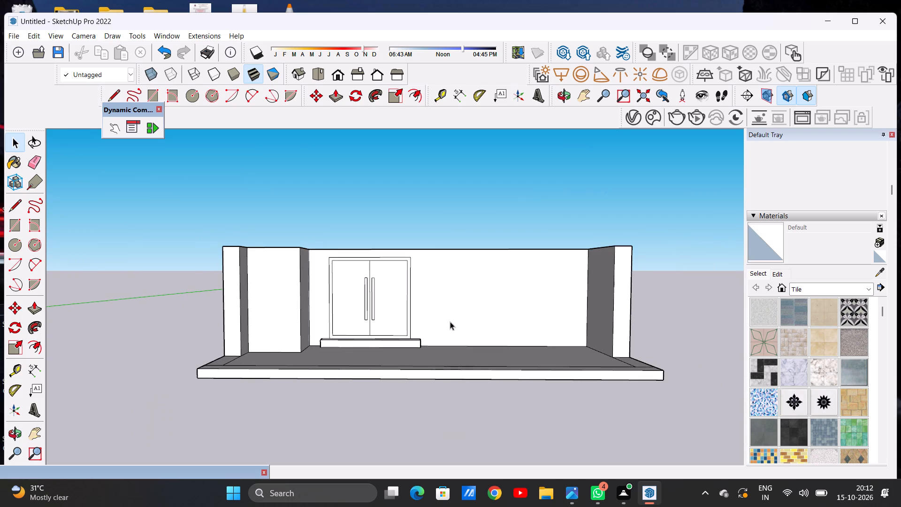
{"action": "scroll", "coordinate": [391, 321], "scroll_direction": "up", "scroll_amount": 2}
{"action": "scroll", "coordinate": [388, 319], "scroll_direction": "down", "scroll_amount": 1}
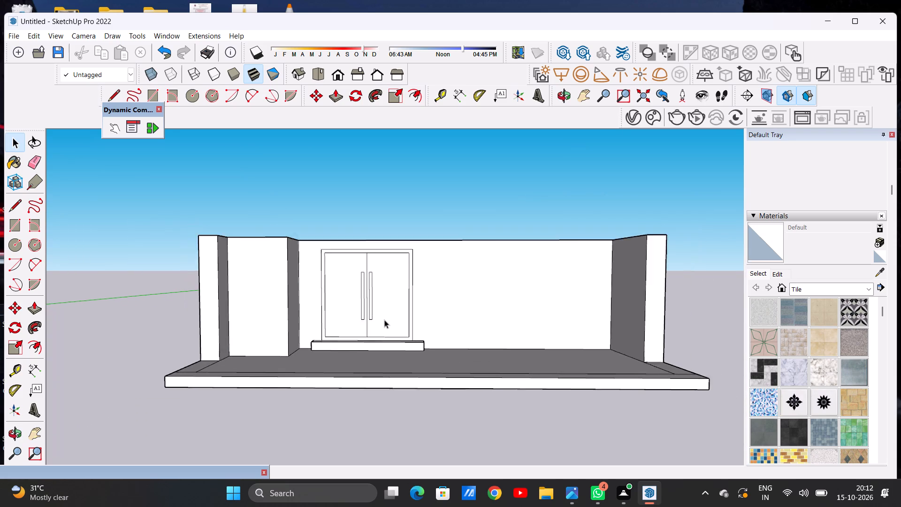
{"action": "scroll", "coordinate": [384, 320], "scroll_direction": "down", "scroll_amount": 2}
{"action": "middle_click_drag", "start_coordinate": [429, 334], "coordinate": [418, 415]}
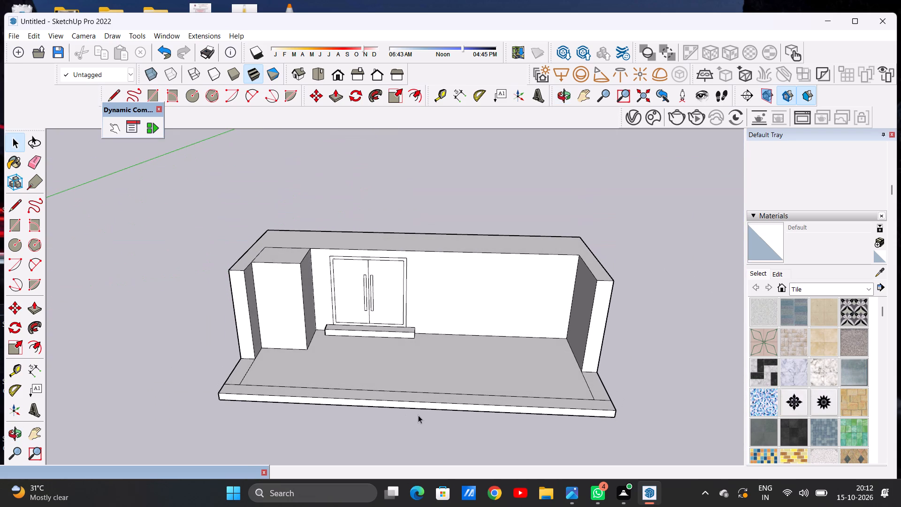
{"action": "middle_click_drag", "start_coordinate": [396, 401], "coordinate": [389, 372]}
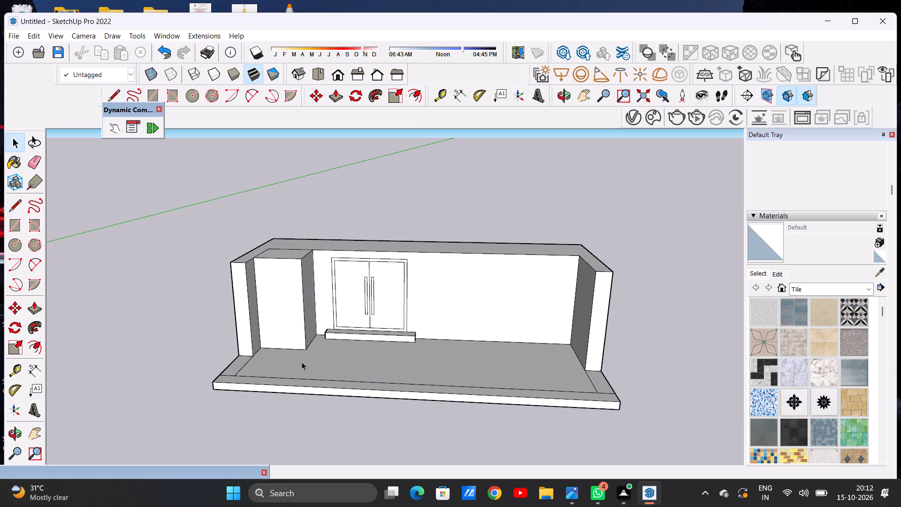
{"action": "scroll", "coordinate": [300, 362], "scroll_direction": "up", "scroll_amount": 2}
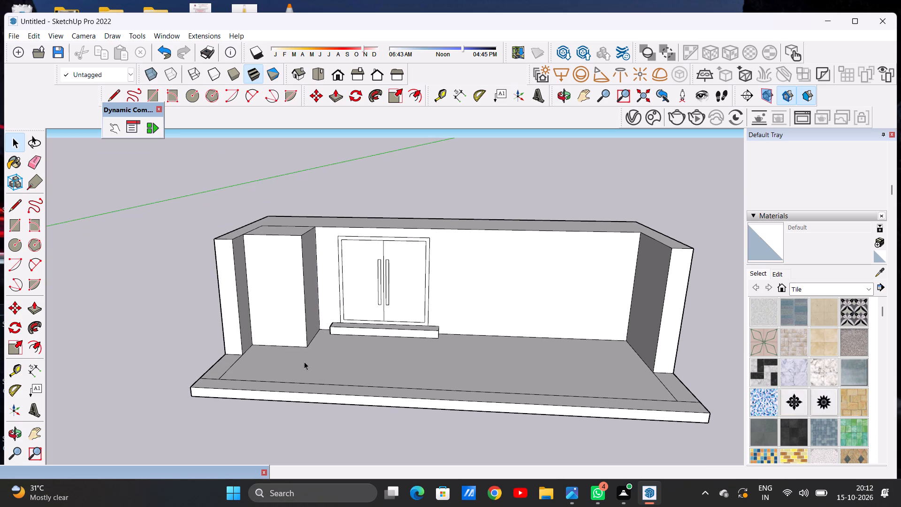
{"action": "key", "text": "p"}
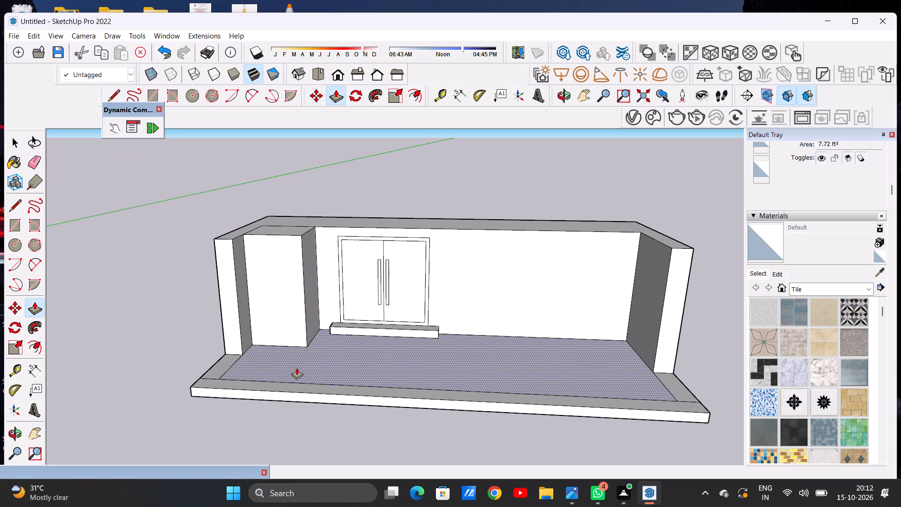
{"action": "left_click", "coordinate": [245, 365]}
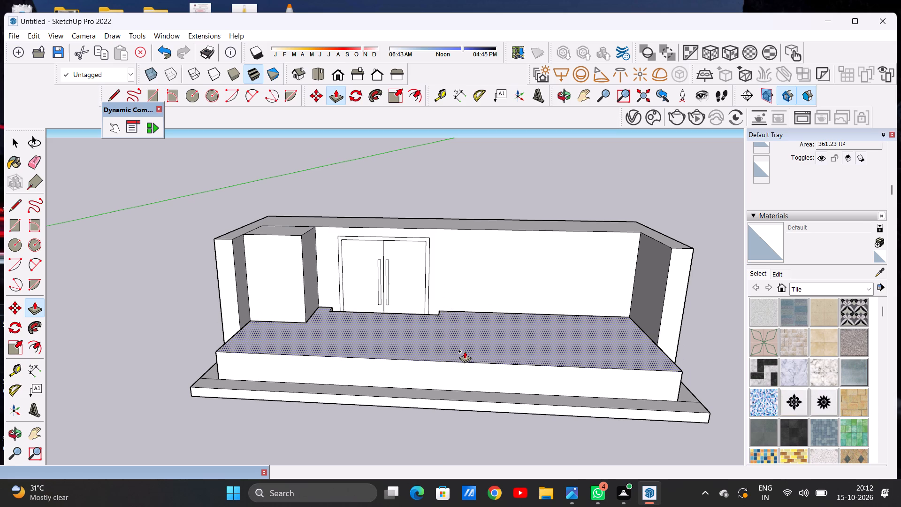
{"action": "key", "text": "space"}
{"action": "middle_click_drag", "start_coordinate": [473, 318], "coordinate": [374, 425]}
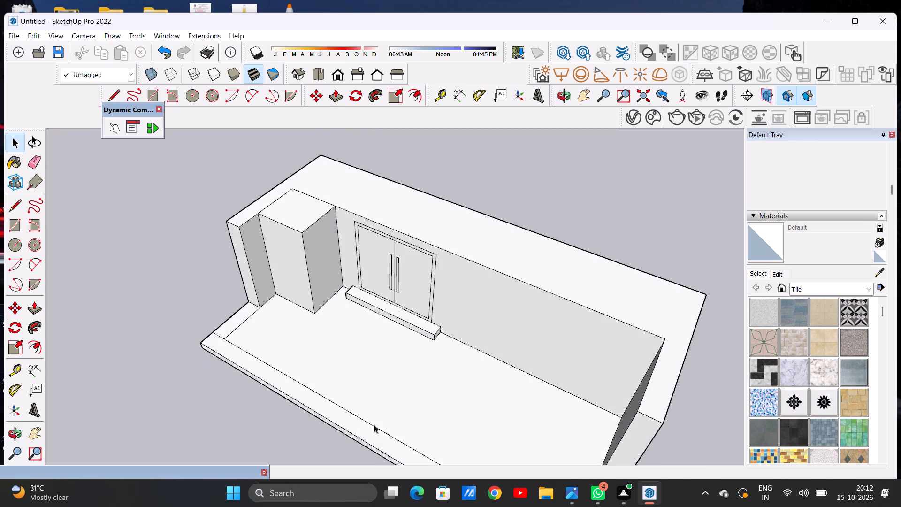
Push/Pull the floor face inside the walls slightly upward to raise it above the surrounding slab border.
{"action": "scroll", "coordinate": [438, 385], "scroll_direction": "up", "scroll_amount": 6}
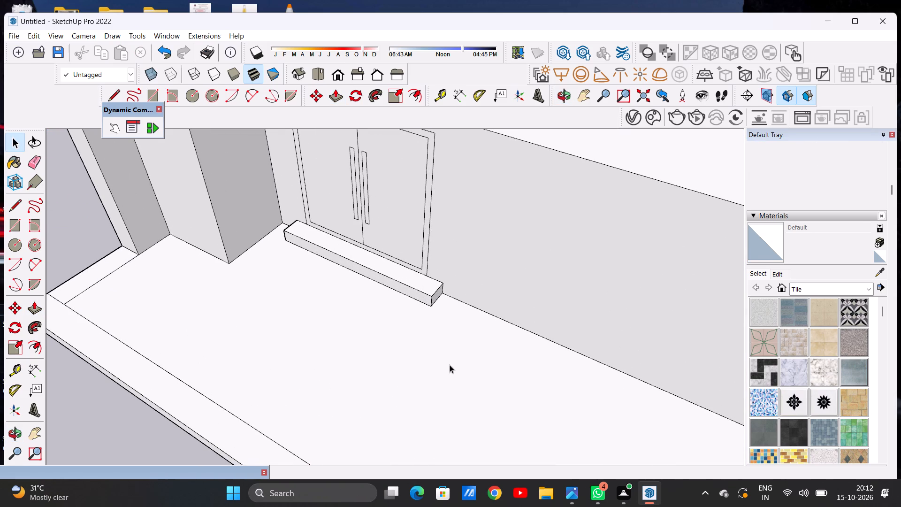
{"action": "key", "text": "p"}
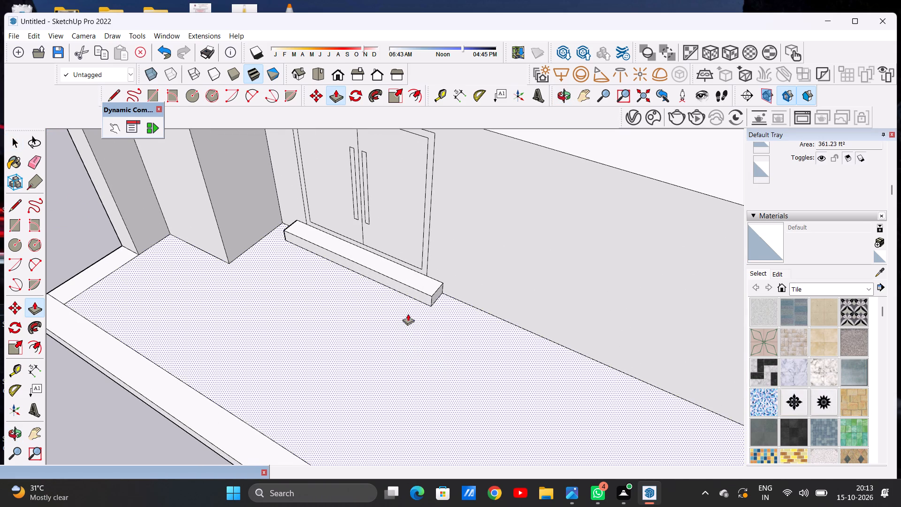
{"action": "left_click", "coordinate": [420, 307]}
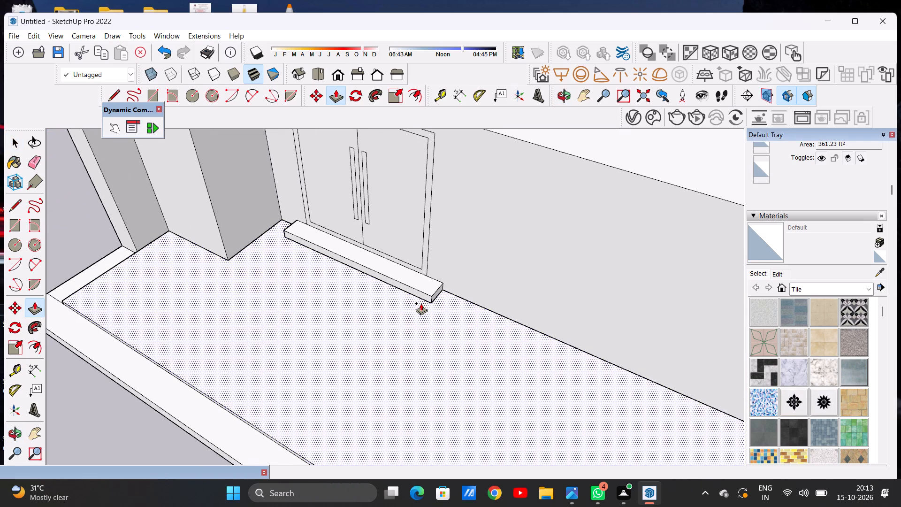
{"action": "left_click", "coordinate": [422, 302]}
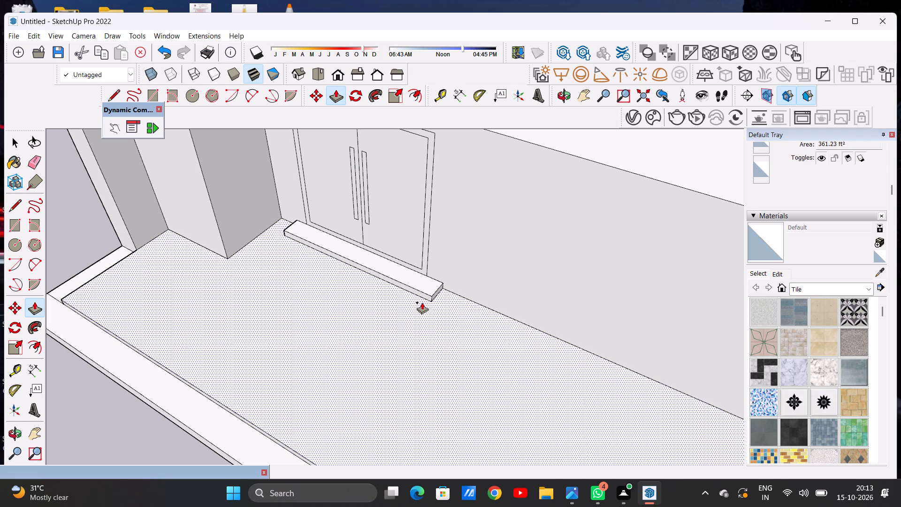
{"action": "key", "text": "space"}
Examine the raised floor against the slab border, entrance step and corner block from several angles and distances.
{"action": "scroll", "coordinate": [318, 321], "scroll_direction": "down", "scroll_amount": 12}
{"action": "middle_click_drag", "start_coordinate": [358, 306], "coordinate": [439, 266]}
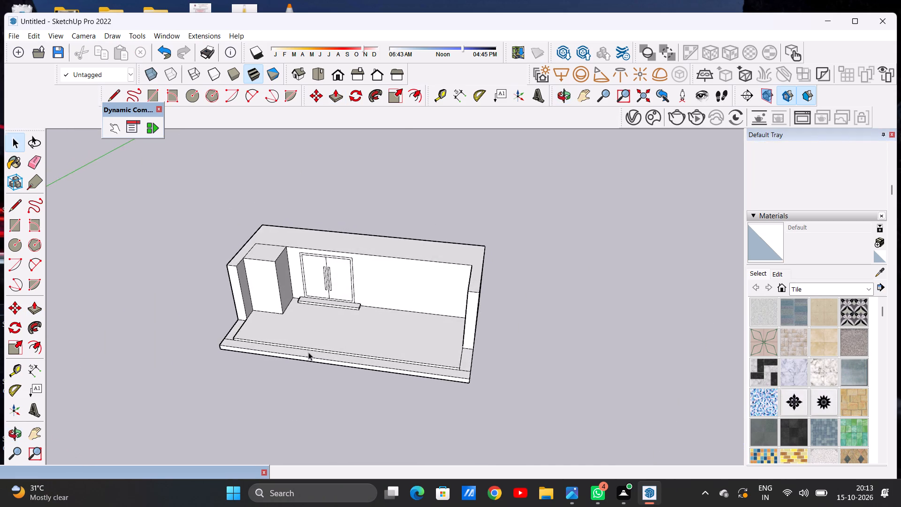
{"action": "scroll", "coordinate": [284, 372], "scroll_direction": "up", "scroll_amount": 4}
{"action": "middle_click_drag", "start_coordinate": [313, 365], "coordinate": [337, 313]}
{"action": "scroll", "coordinate": [378, 357], "scroll_direction": "down", "scroll_amount": 7}
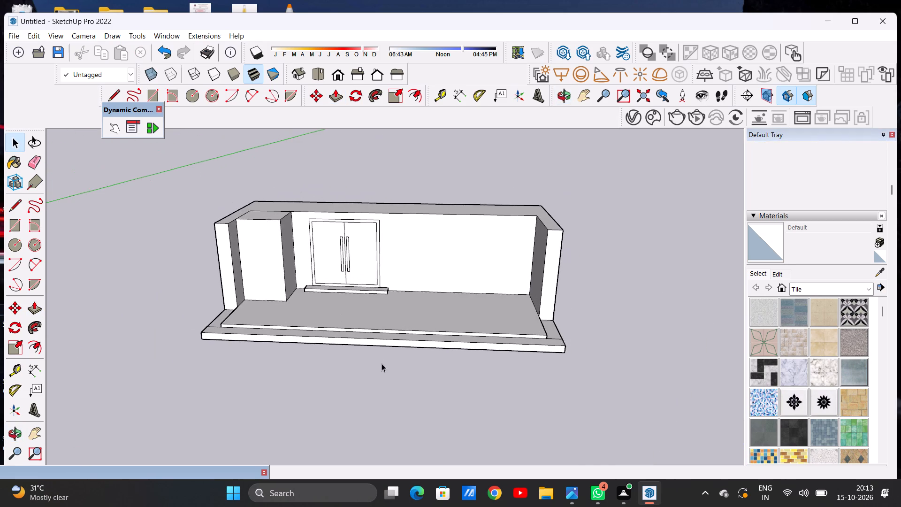
{"action": "scroll", "coordinate": [382, 363], "scroll_direction": "down", "scroll_amount": 3}
{"action": "scroll", "coordinate": [371, 339], "scroll_direction": "up", "scroll_amount": 2}
{"action": "scroll", "coordinate": [371, 339], "scroll_direction": "down", "scroll_amount": 1}
{"action": "scroll", "coordinate": [371, 339], "scroll_direction": "up", "scroll_amount": 3}
{"action": "middle_click_drag", "start_coordinate": [355, 320], "coordinate": [351, 406]}
{"action": "scroll", "coordinate": [339, 361], "scroll_direction": "up", "scroll_amount": 7}
{"action": "scroll", "coordinate": [241, 375], "scroll_direction": "up", "scroll_amount": 1}
{"action": "middle_click_drag", "start_coordinate": [357, 324], "coordinate": [359, 310]}
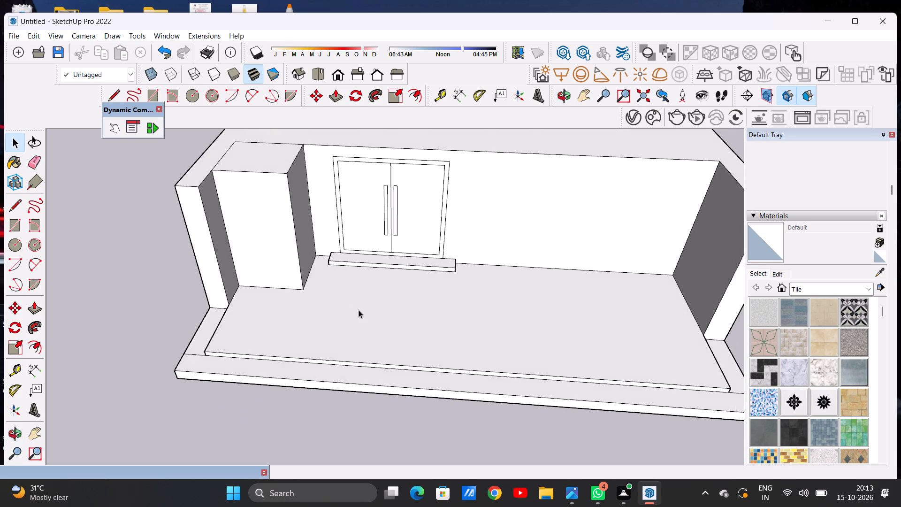
{"action": "scroll", "coordinate": [359, 310], "scroll_direction": "down", "scroll_amount": 6}
{"action": "middle_click_drag", "start_coordinate": [376, 337], "coordinate": [378, 317]}
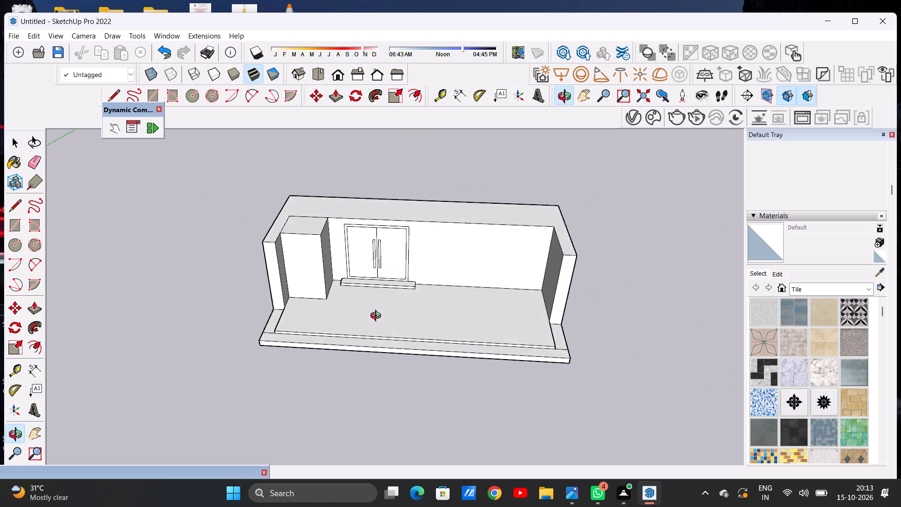
{"action": "middle_click_drag", "start_coordinate": [378, 317], "coordinate": [374, 272]}
{"action": "scroll", "coordinate": [380, 300], "scroll_direction": "up", "scroll_amount": 13}
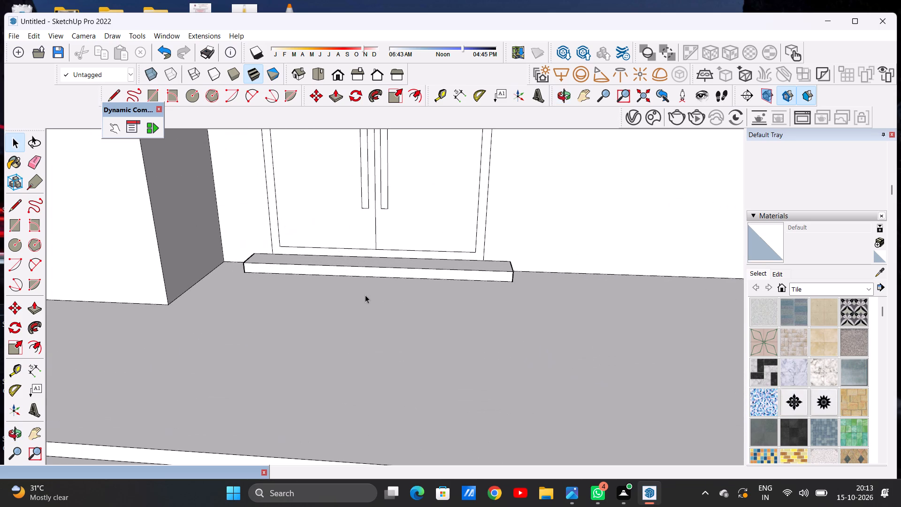
{"action": "scroll", "coordinate": [377, 302], "scroll_direction": "down", "scroll_amount": 12}
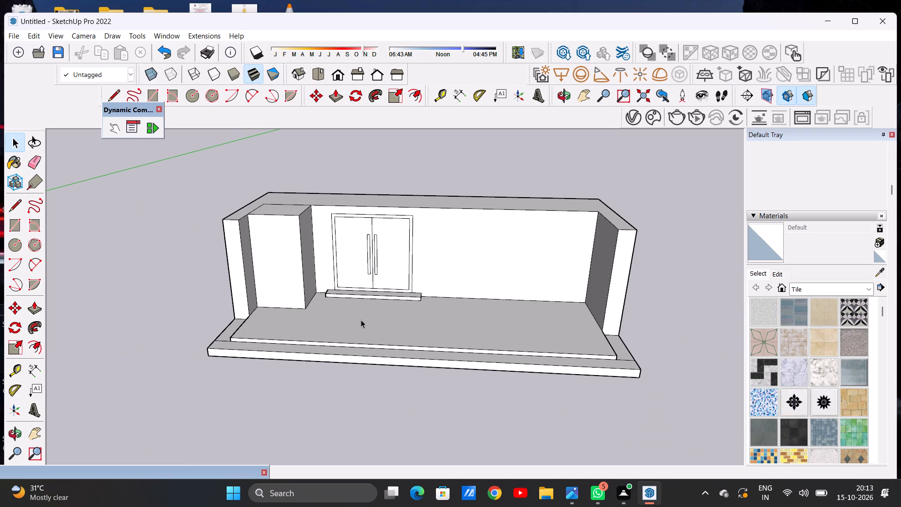
{"action": "scroll", "coordinate": [361, 320], "scroll_direction": "down", "scroll_amount": 5}
{"action": "middle_click_drag", "start_coordinate": [420, 314], "coordinate": [405, 396]}
{"action": "scroll", "coordinate": [440, 333], "scroll_direction": "up", "scroll_amount": 5}
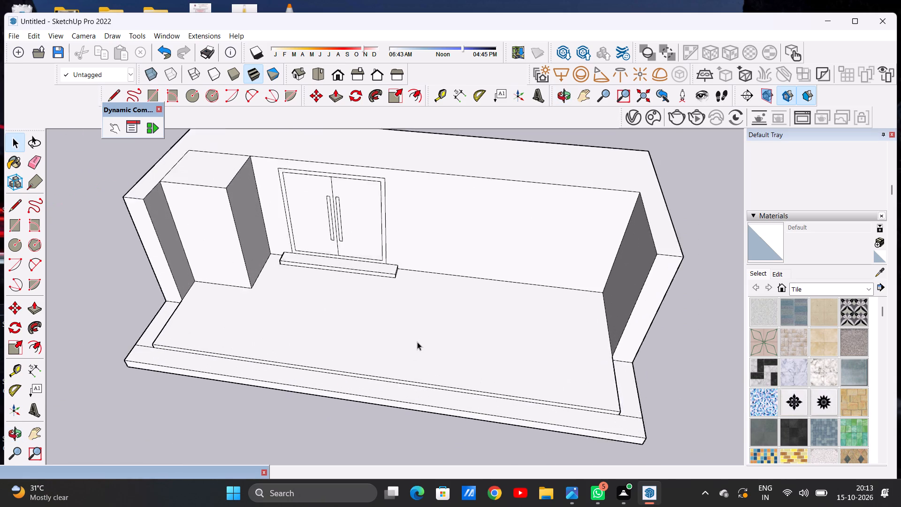
{"action": "scroll", "coordinate": [417, 342], "scroll_direction": "up", "scroll_amount": 1}
{"action": "middle_click_drag", "start_coordinate": [112, 341], "coordinate": [128, 327]}
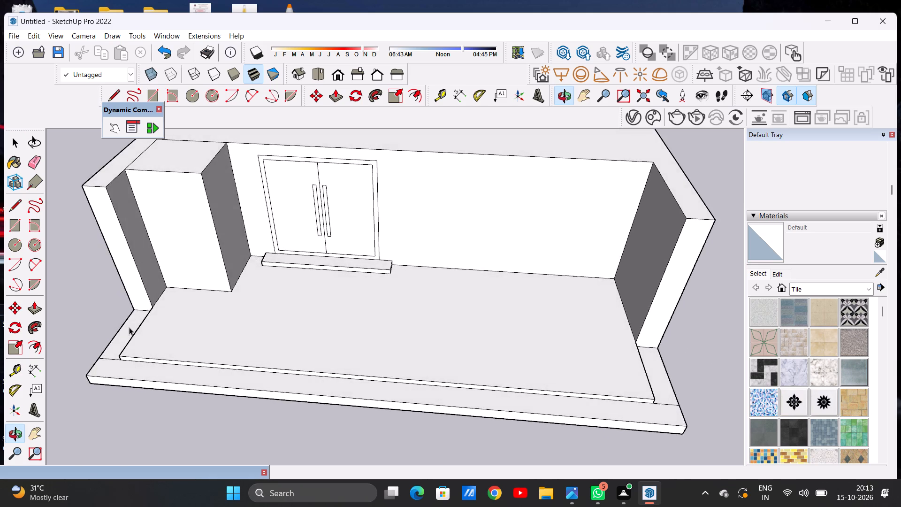
{"action": "scroll", "coordinate": [283, 303], "scroll_direction": "down", "scroll_amount": 10}
{"action": "scroll", "coordinate": [312, 303], "scroll_direction": "up", "scroll_amount": 11}
{"action": "middle_click_drag", "start_coordinate": [248, 303], "coordinate": [267, 306]}
{"action": "scroll", "coordinate": [267, 306], "scroll_direction": "up", "scroll_amount": 1}
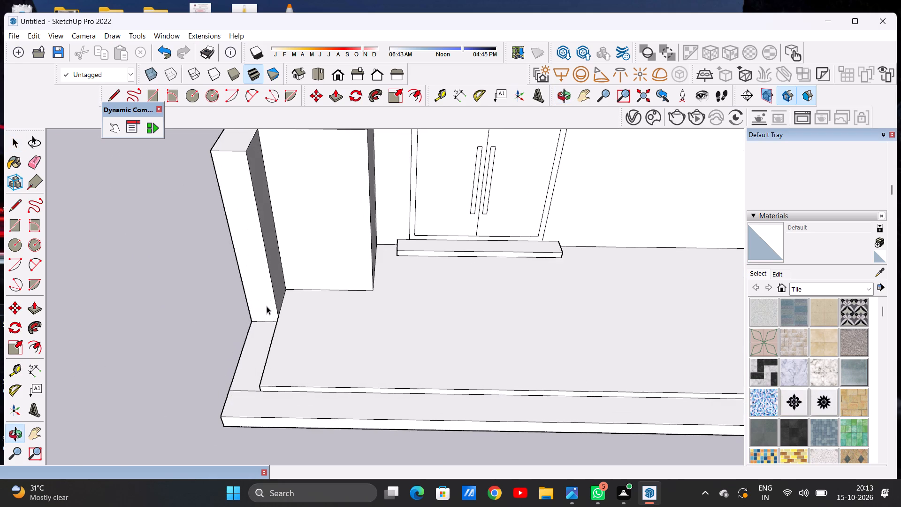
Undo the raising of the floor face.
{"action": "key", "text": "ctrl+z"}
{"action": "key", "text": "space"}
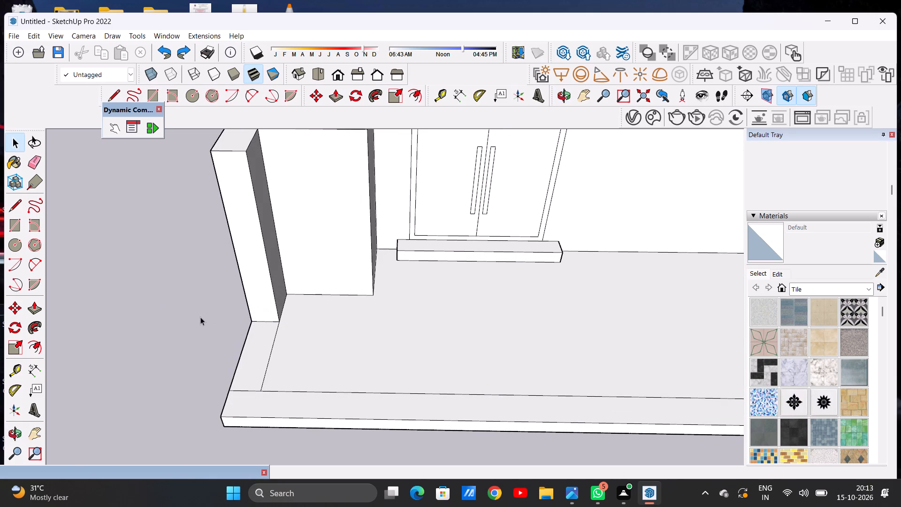
Examine the flat floor, entrance step and double door close up and against the whole building.
{"action": "scroll", "coordinate": [270, 330], "scroll_direction": "down", "scroll_amount": 11}
{"action": "middle_click_drag", "start_coordinate": [405, 323], "coordinate": [377, 280]}
{"action": "scroll", "coordinate": [356, 332], "scroll_direction": "up", "scroll_amount": 10}
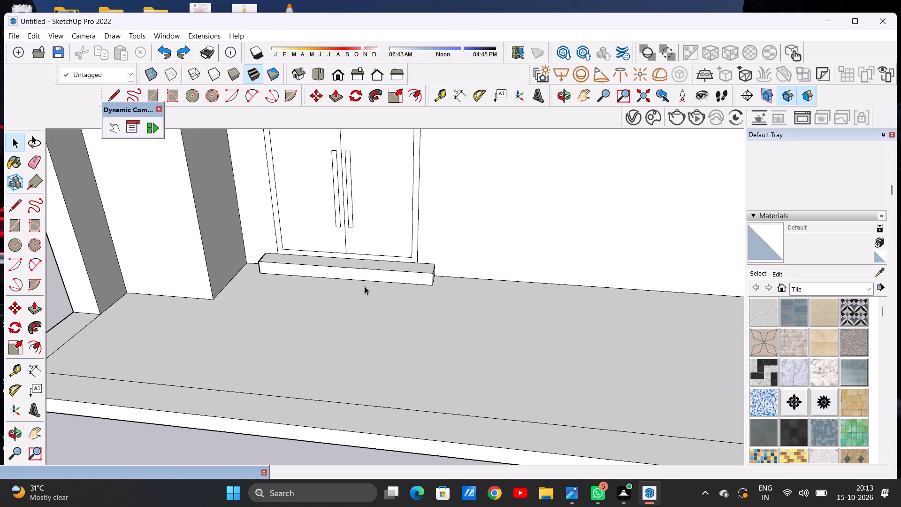
{"action": "scroll", "coordinate": [361, 286], "scroll_direction": "down", "scroll_amount": 16}
{"action": "middle_click_drag", "start_coordinate": [367, 279], "coordinate": [373, 244]}
{"action": "scroll", "coordinate": [356, 295], "scroll_direction": "up", "scroll_amount": 7}
{"action": "scroll", "coordinate": [367, 233], "scroll_direction": "up", "scroll_amount": 6}
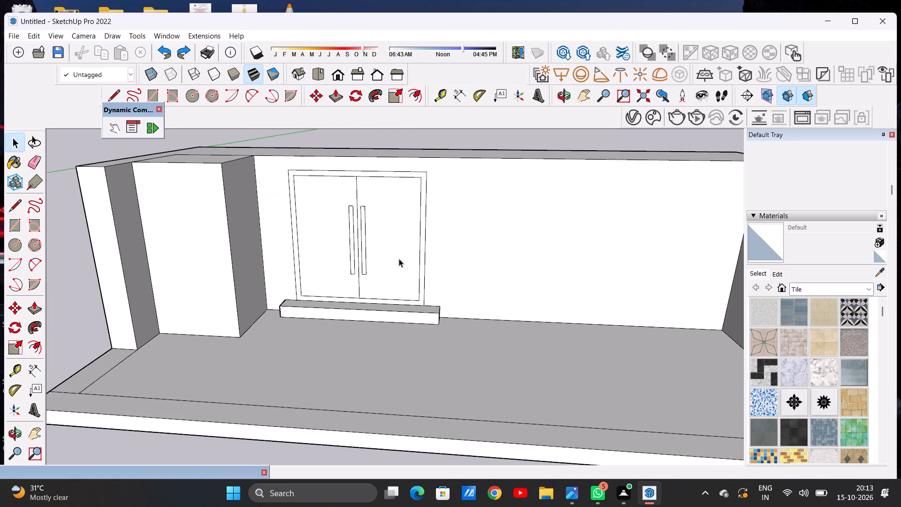
{"action": "scroll", "coordinate": [401, 315], "scroll_direction": "down", "scroll_amount": 14}
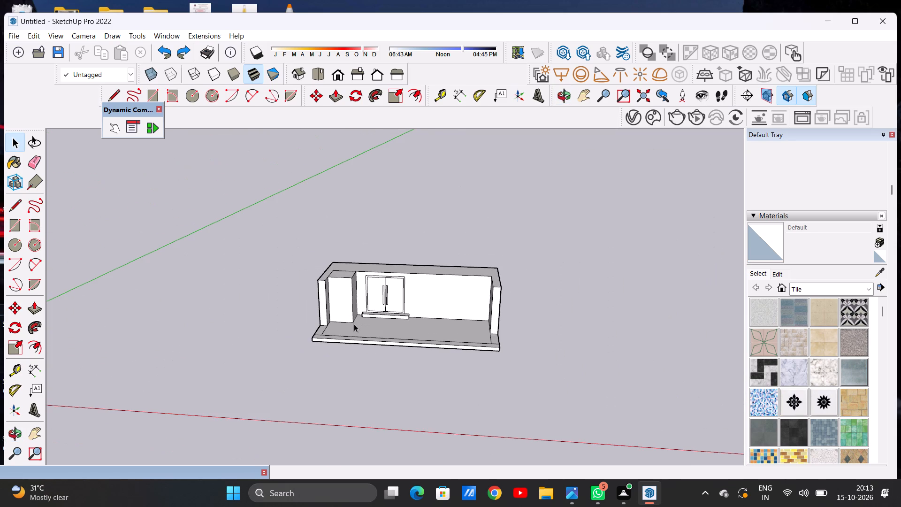
{"action": "scroll", "coordinate": [351, 328], "scroll_direction": "down", "scroll_amount": 7}
{"action": "middle_click_drag", "start_coordinate": [389, 338], "coordinate": [393, 365]}
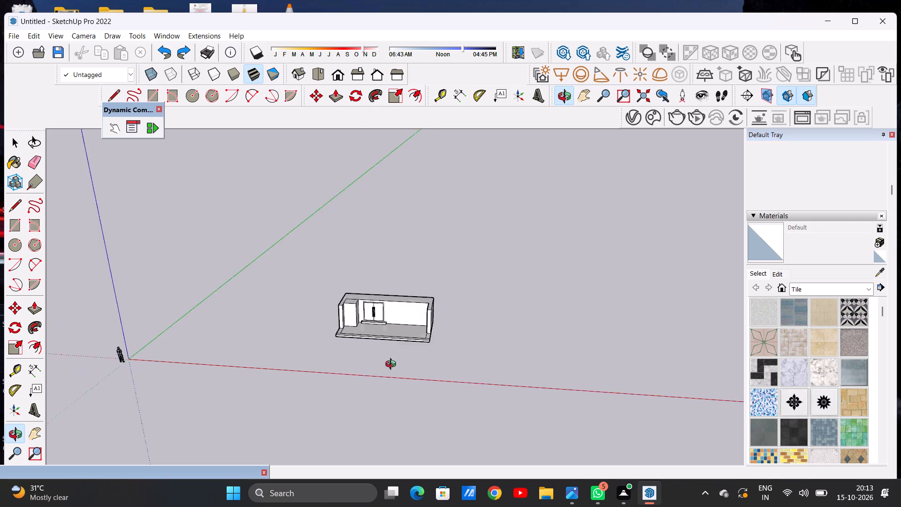
{"action": "middle_click_drag", "start_coordinate": [393, 365], "coordinate": [402, 408]}
{"action": "middle_click_drag", "start_coordinate": [412, 310], "coordinate": [359, 361]}
{"action": "scroll", "coordinate": [374, 307], "scroll_direction": "up", "scroll_amount": 4}
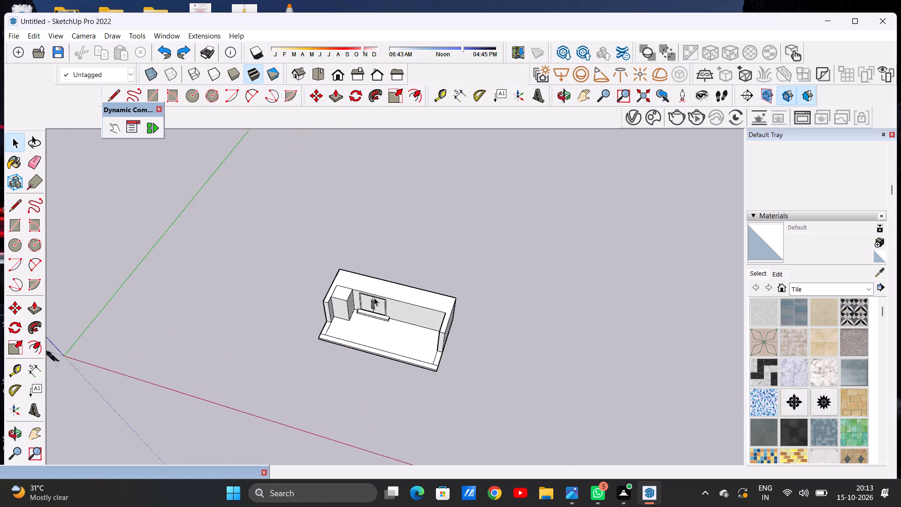
{"action": "scroll", "coordinate": [374, 298], "scroll_direction": "up", "scroll_amount": 8}
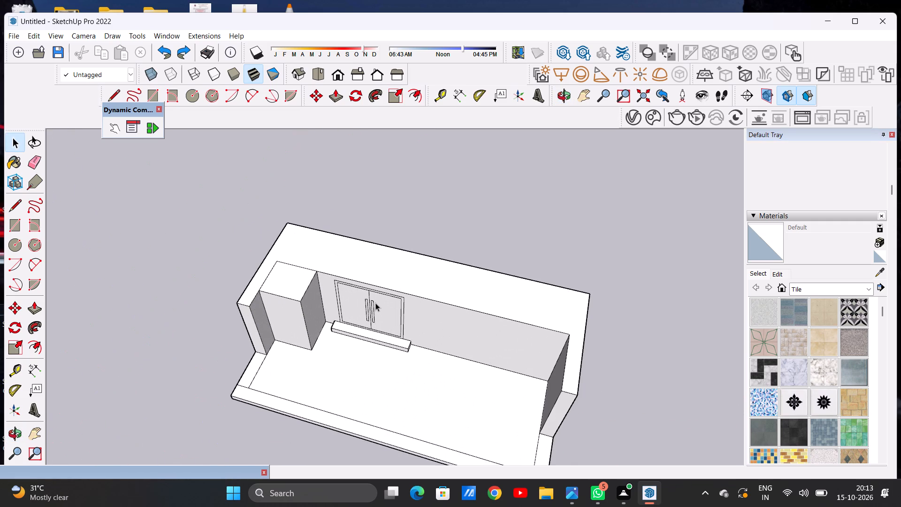
{"action": "scroll", "coordinate": [376, 308], "scroll_direction": "down", "scroll_amount": 4}
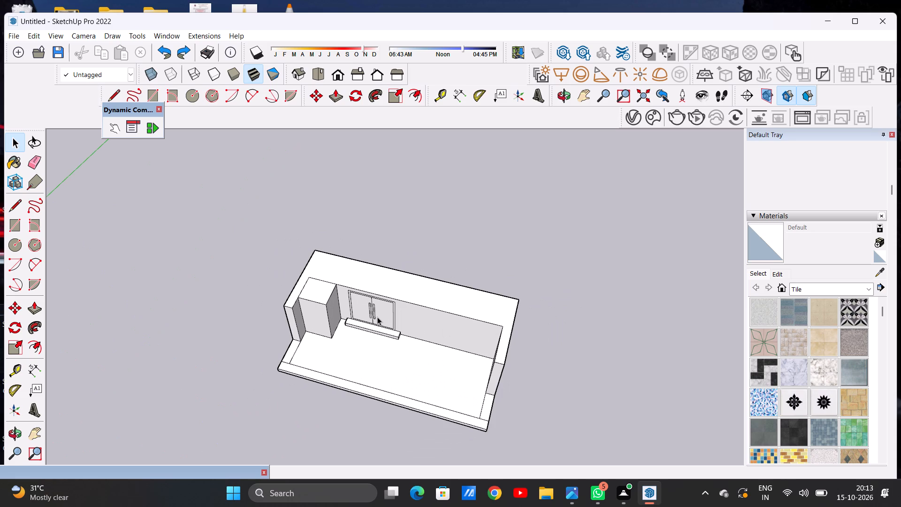
{"action": "scroll", "coordinate": [383, 319], "scroll_direction": "down", "scroll_amount": 6}
{"action": "scroll", "coordinate": [340, 357], "scroll_direction": "up", "scroll_amount": 1}
{"action": "scroll", "coordinate": [337, 353], "scroll_direction": "down", "scroll_amount": 1}
{"action": "scroll", "coordinate": [336, 347], "scroll_direction": "up", "scroll_amount": 1}
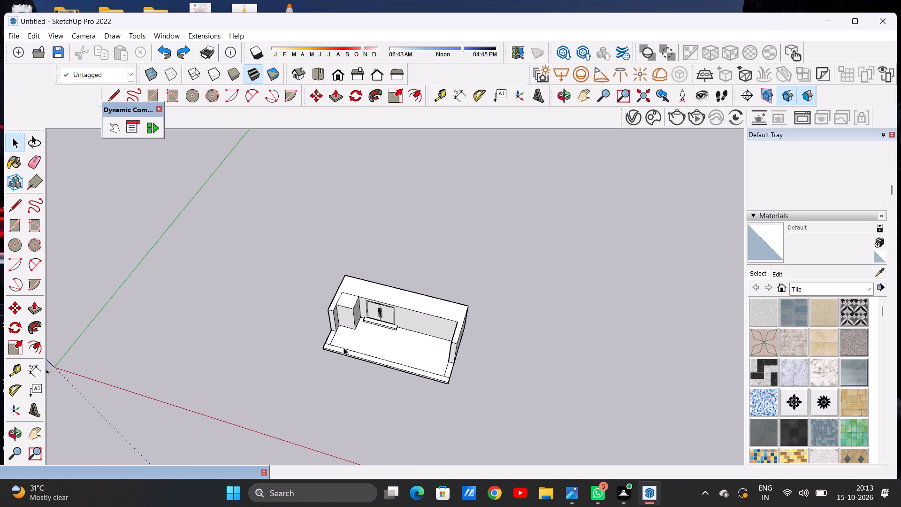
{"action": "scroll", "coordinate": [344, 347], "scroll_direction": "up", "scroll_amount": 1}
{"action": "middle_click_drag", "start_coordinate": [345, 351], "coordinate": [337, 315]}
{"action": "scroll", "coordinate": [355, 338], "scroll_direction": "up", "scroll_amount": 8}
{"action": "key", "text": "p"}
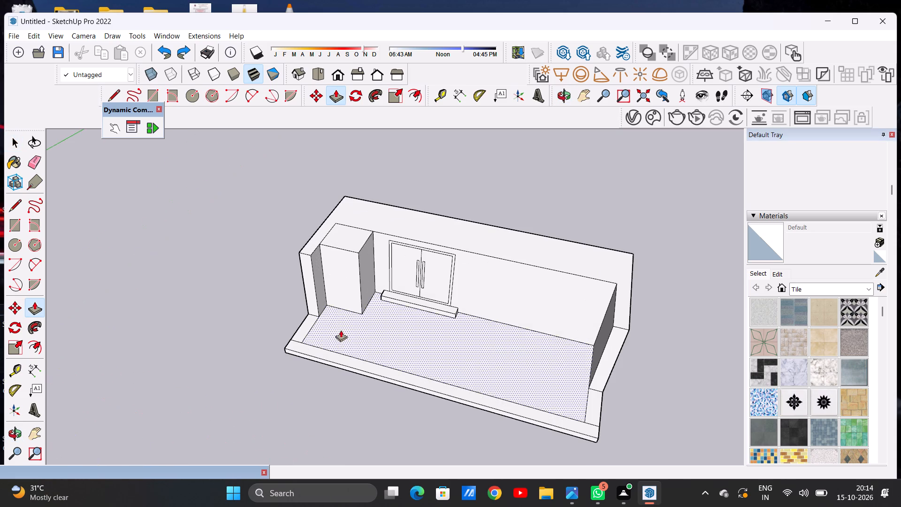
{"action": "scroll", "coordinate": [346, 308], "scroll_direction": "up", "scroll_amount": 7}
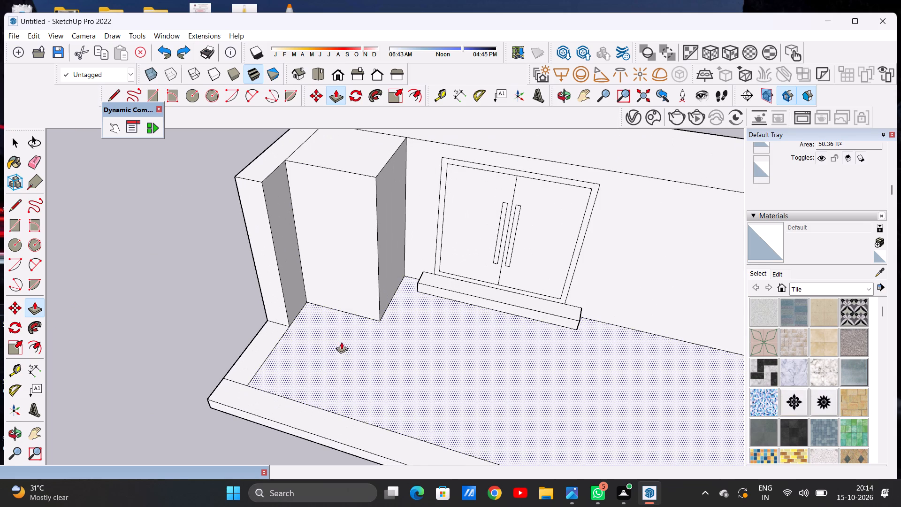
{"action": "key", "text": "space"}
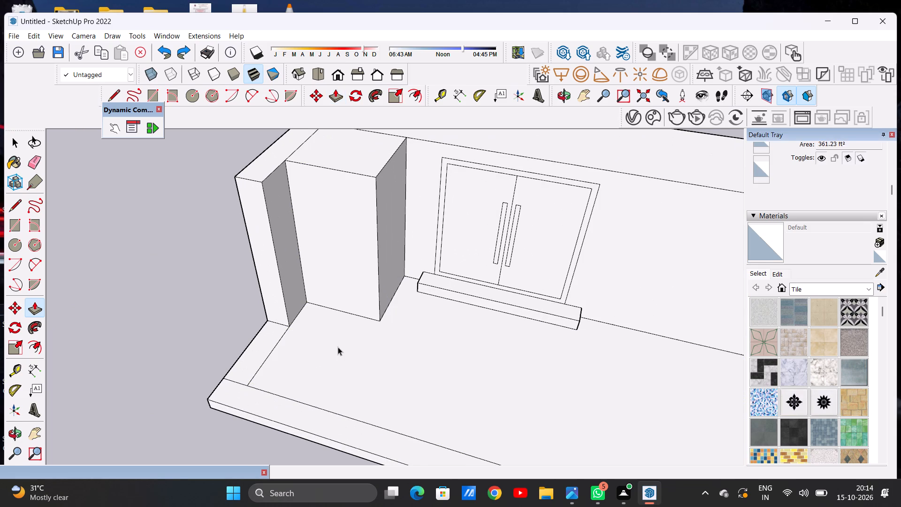
Draw a line across the floor from the corner block's outer bottom corner to the floor's front edge, parallel to the green axis.
{"action": "key", "text": "l"}
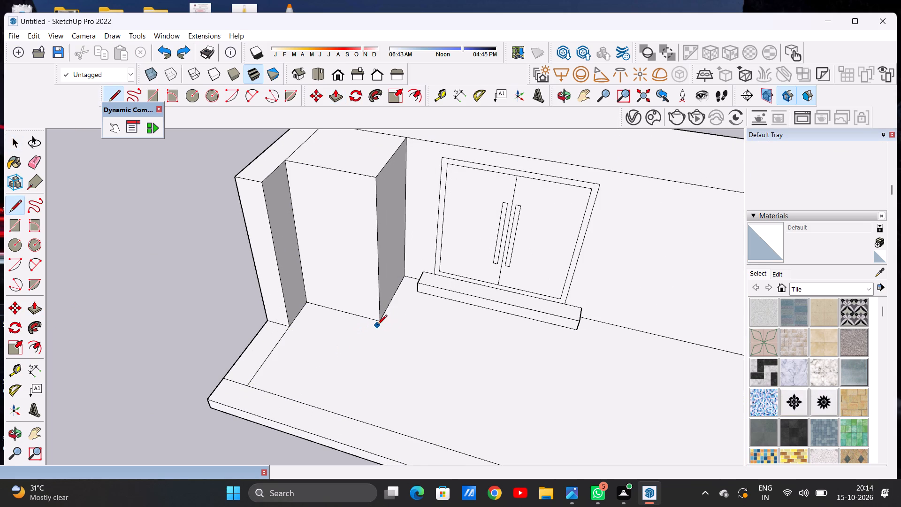
{"action": "left_click", "coordinate": [379, 323]}
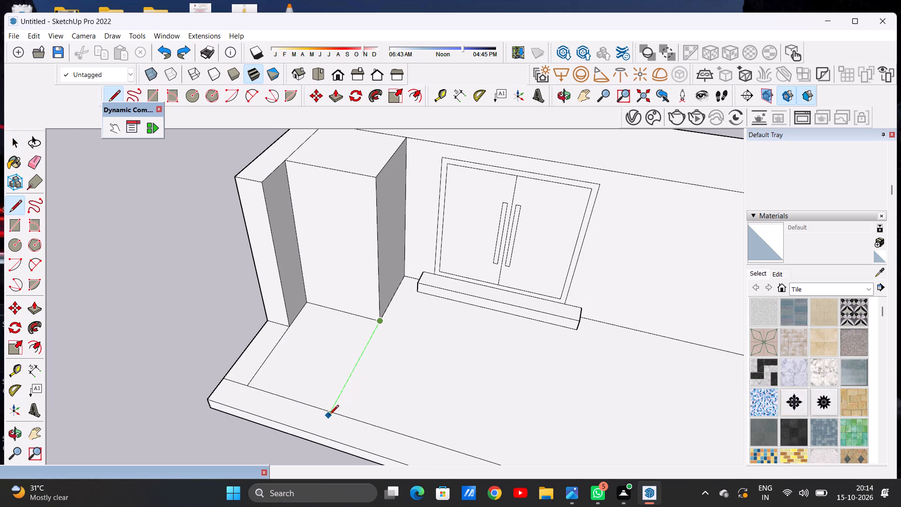
{"action": "left_click", "coordinate": [329, 412]}
{"action": "key", "text": "space"}
Push/Pull the floor rectangle in front of the corner block upward to form a low solid block.
{"action": "type", "text": "P"}
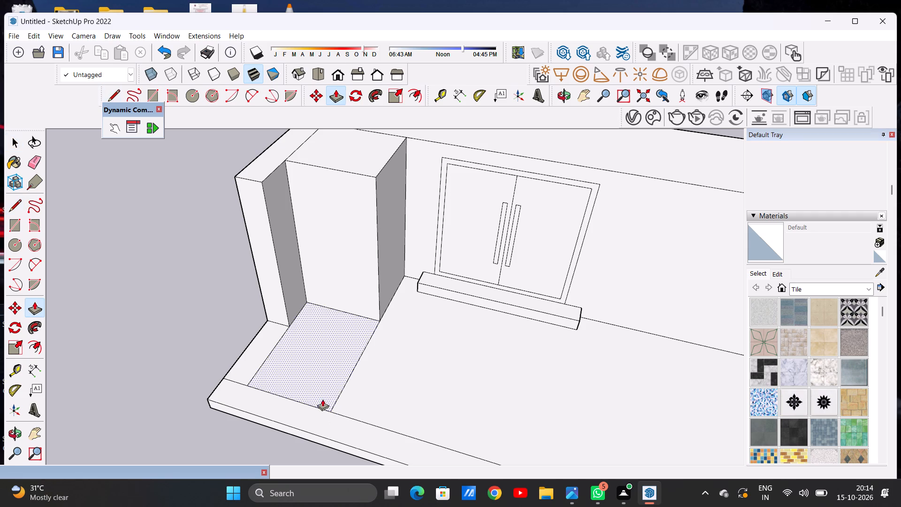
{"action": "left_click", "coordinate": [322, 387]}
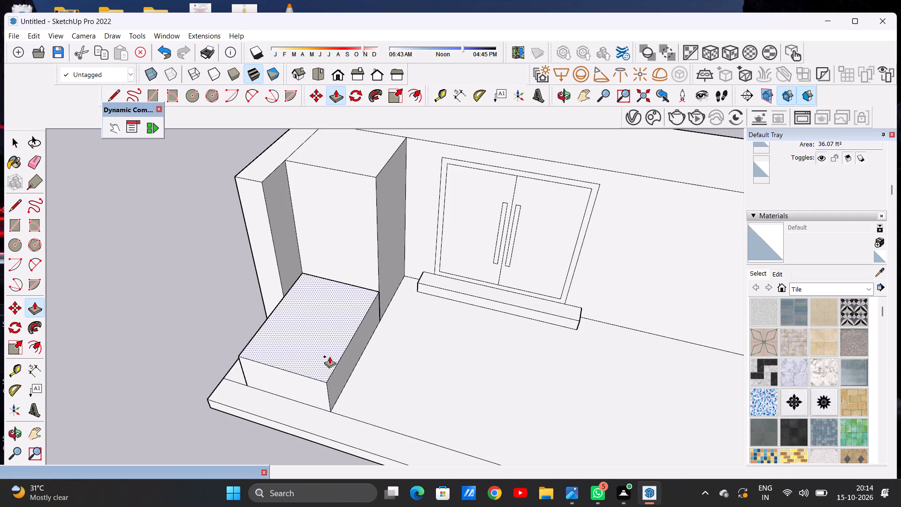
{"action": "left_click", "coordinate": [331, 361]}
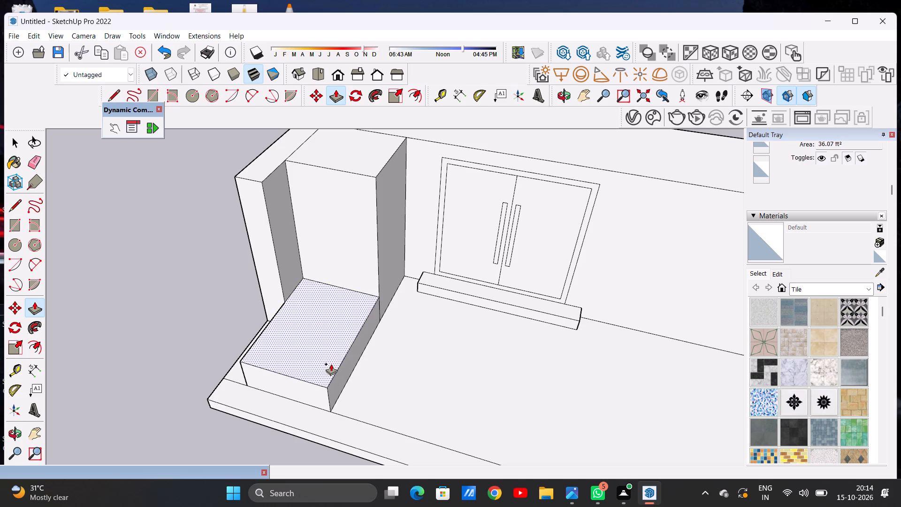
{"action": "key", "text": "space"}
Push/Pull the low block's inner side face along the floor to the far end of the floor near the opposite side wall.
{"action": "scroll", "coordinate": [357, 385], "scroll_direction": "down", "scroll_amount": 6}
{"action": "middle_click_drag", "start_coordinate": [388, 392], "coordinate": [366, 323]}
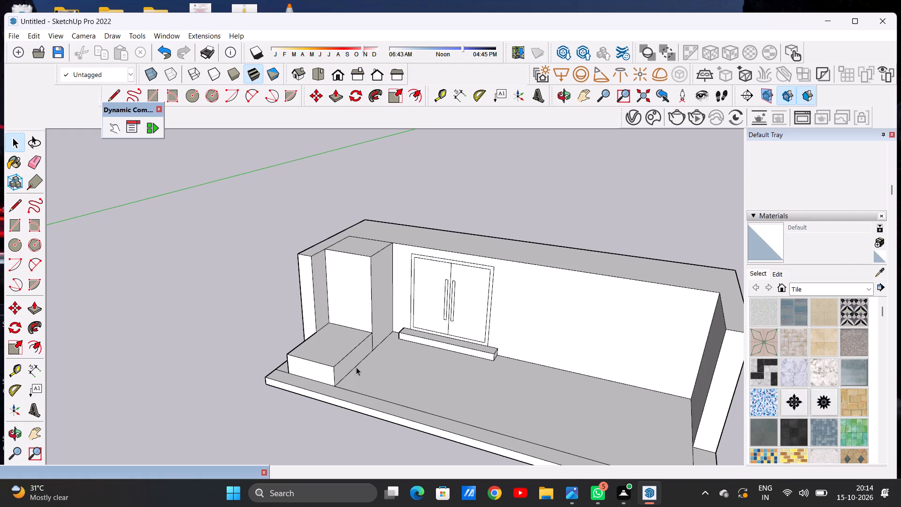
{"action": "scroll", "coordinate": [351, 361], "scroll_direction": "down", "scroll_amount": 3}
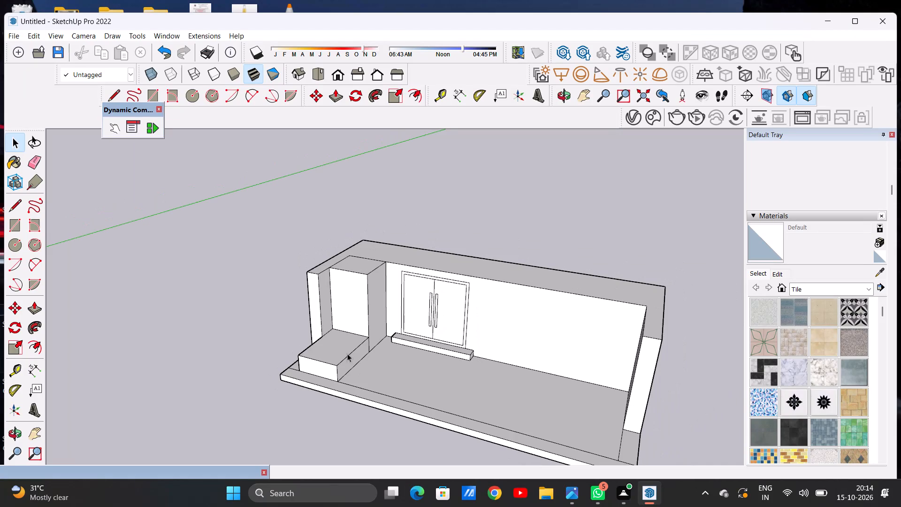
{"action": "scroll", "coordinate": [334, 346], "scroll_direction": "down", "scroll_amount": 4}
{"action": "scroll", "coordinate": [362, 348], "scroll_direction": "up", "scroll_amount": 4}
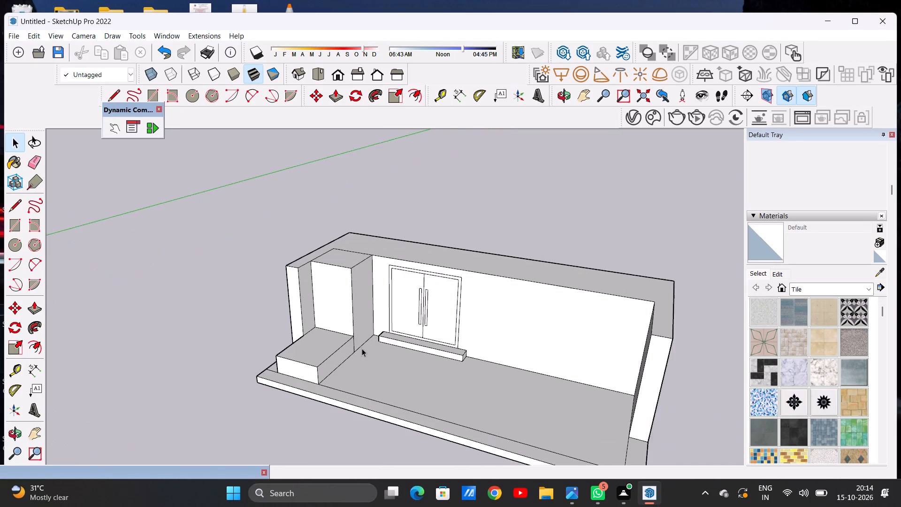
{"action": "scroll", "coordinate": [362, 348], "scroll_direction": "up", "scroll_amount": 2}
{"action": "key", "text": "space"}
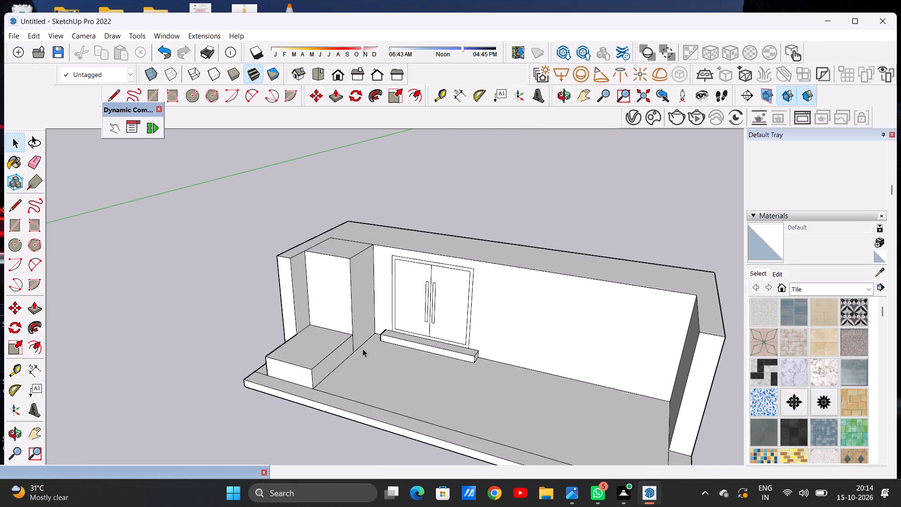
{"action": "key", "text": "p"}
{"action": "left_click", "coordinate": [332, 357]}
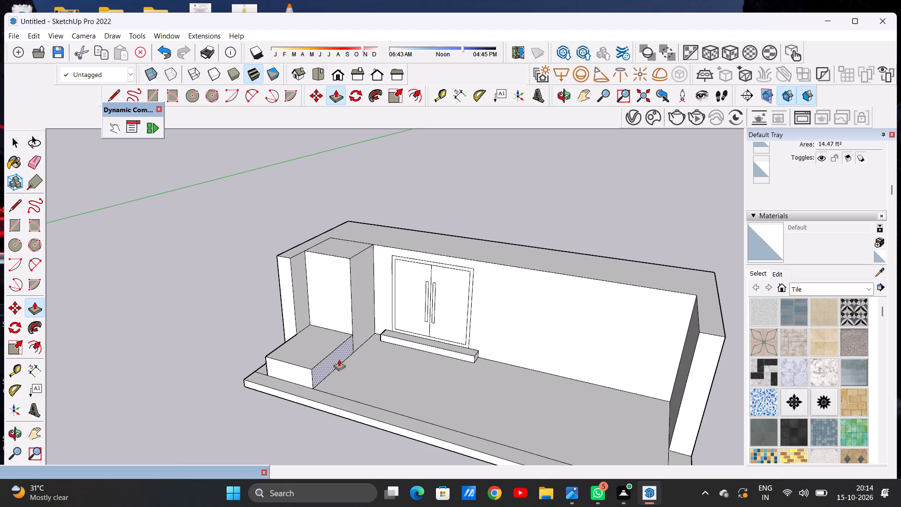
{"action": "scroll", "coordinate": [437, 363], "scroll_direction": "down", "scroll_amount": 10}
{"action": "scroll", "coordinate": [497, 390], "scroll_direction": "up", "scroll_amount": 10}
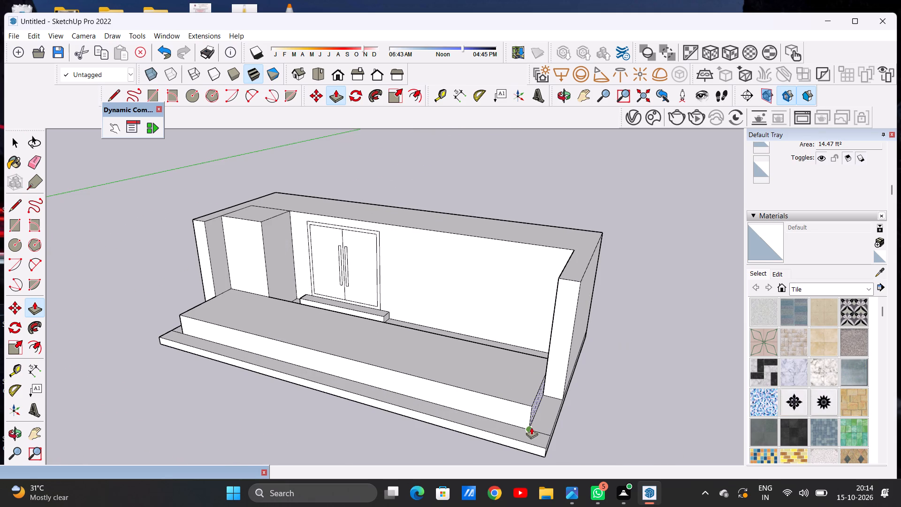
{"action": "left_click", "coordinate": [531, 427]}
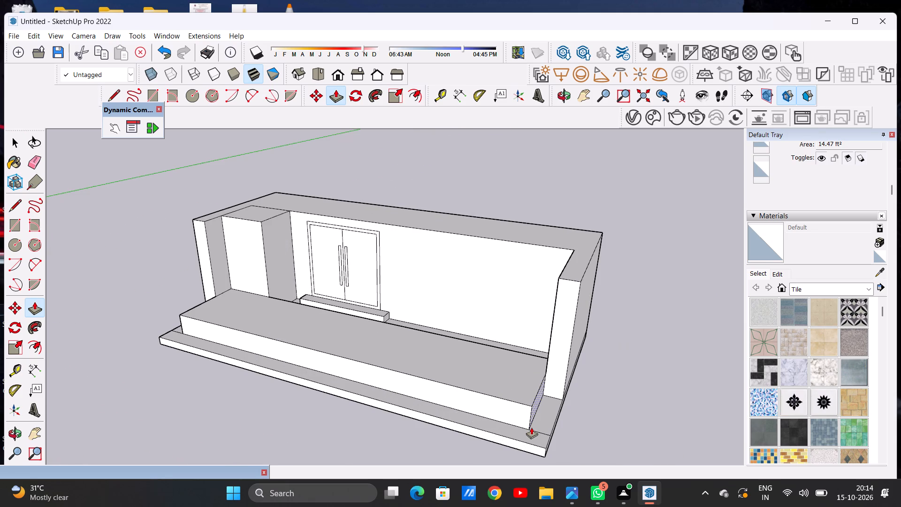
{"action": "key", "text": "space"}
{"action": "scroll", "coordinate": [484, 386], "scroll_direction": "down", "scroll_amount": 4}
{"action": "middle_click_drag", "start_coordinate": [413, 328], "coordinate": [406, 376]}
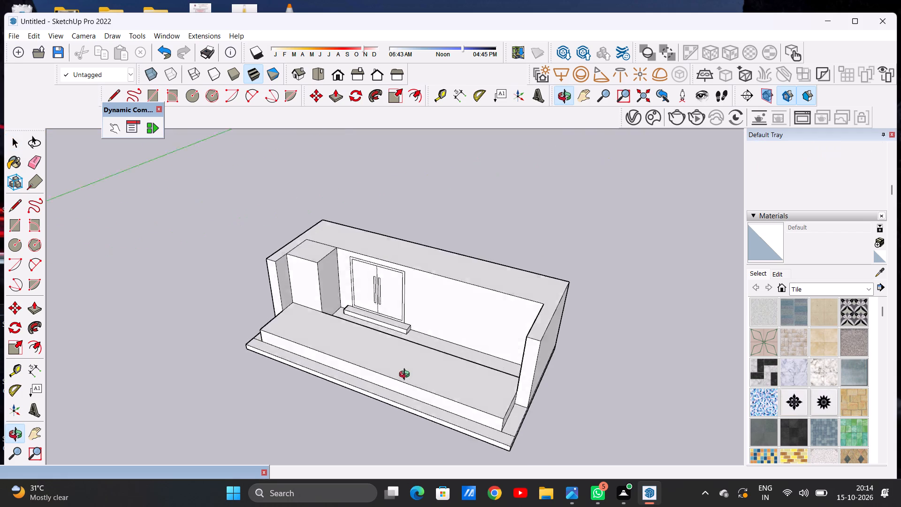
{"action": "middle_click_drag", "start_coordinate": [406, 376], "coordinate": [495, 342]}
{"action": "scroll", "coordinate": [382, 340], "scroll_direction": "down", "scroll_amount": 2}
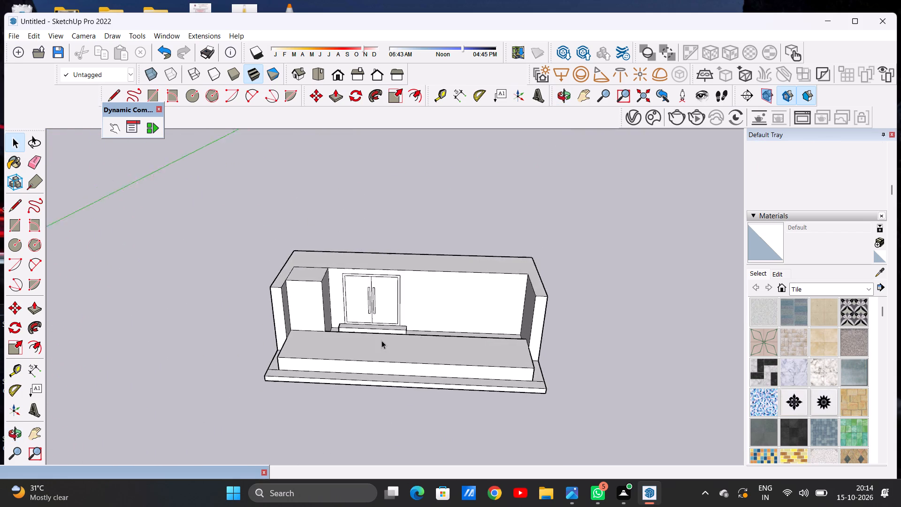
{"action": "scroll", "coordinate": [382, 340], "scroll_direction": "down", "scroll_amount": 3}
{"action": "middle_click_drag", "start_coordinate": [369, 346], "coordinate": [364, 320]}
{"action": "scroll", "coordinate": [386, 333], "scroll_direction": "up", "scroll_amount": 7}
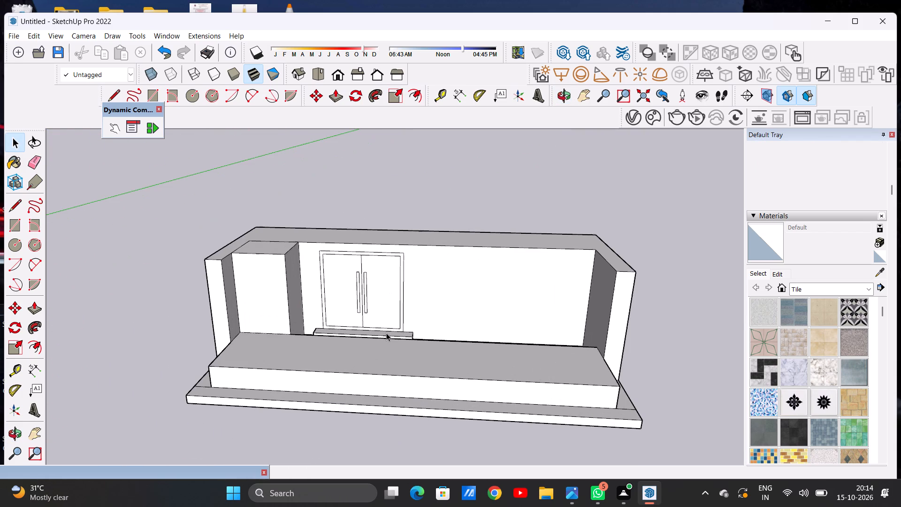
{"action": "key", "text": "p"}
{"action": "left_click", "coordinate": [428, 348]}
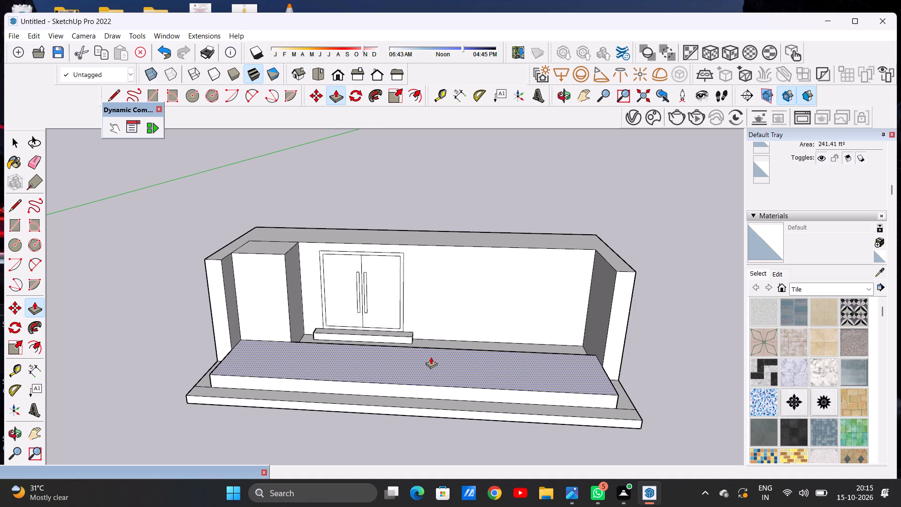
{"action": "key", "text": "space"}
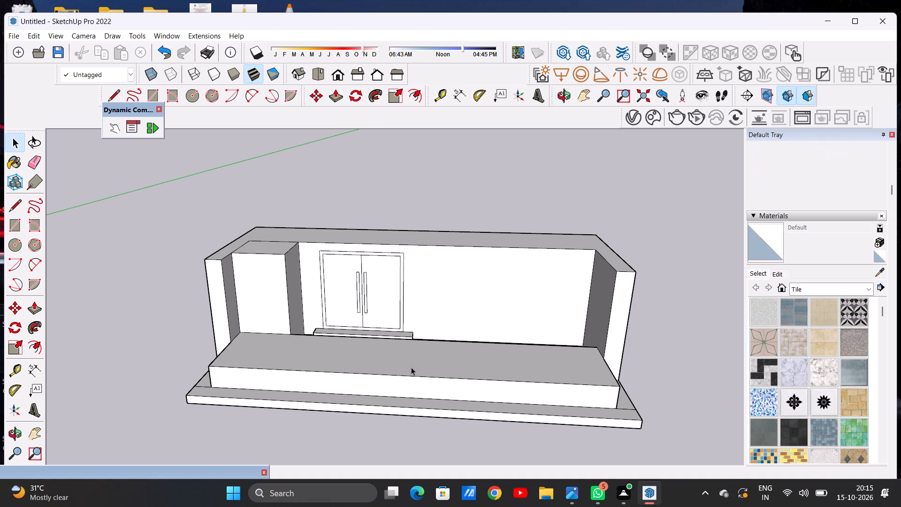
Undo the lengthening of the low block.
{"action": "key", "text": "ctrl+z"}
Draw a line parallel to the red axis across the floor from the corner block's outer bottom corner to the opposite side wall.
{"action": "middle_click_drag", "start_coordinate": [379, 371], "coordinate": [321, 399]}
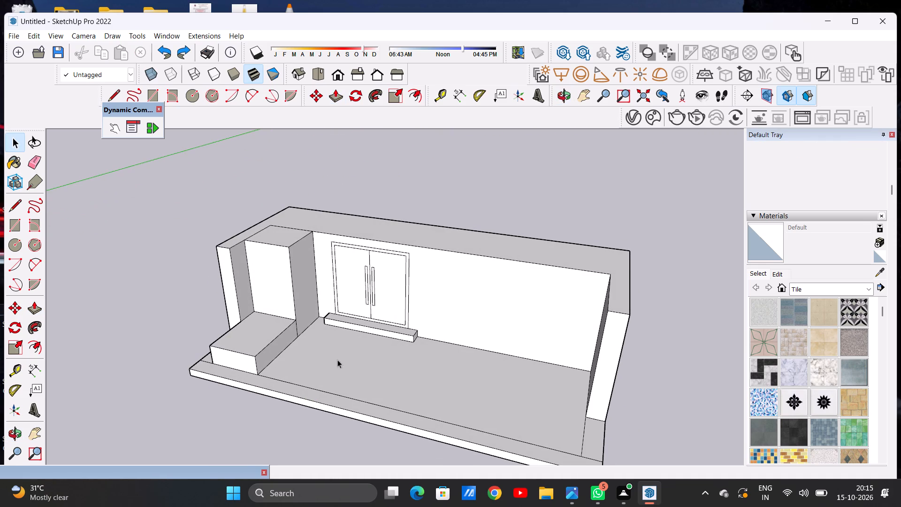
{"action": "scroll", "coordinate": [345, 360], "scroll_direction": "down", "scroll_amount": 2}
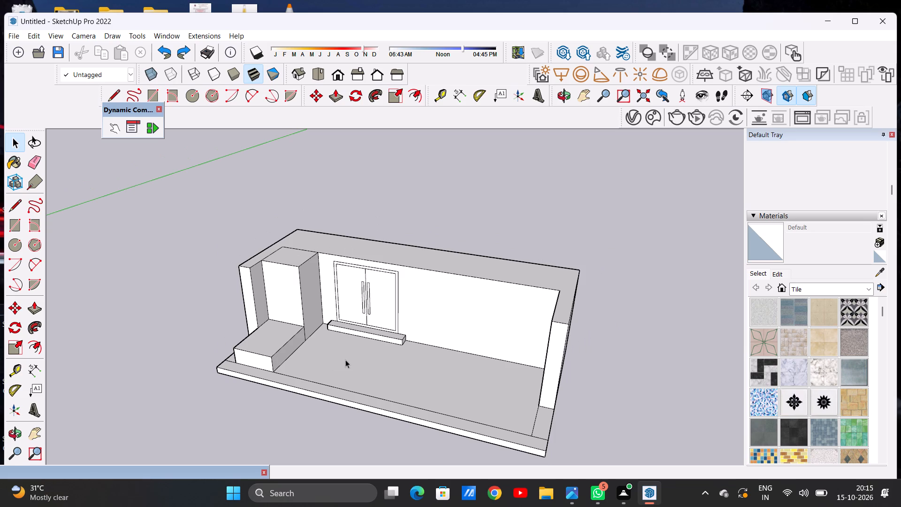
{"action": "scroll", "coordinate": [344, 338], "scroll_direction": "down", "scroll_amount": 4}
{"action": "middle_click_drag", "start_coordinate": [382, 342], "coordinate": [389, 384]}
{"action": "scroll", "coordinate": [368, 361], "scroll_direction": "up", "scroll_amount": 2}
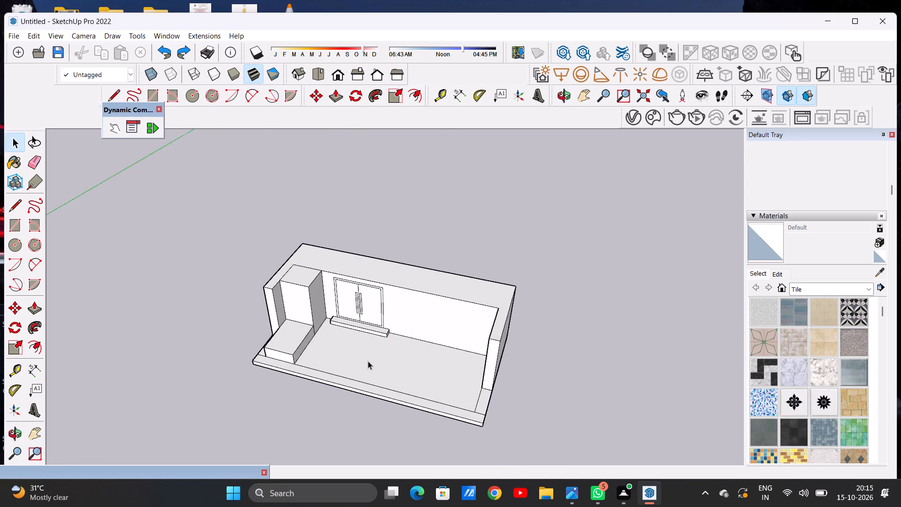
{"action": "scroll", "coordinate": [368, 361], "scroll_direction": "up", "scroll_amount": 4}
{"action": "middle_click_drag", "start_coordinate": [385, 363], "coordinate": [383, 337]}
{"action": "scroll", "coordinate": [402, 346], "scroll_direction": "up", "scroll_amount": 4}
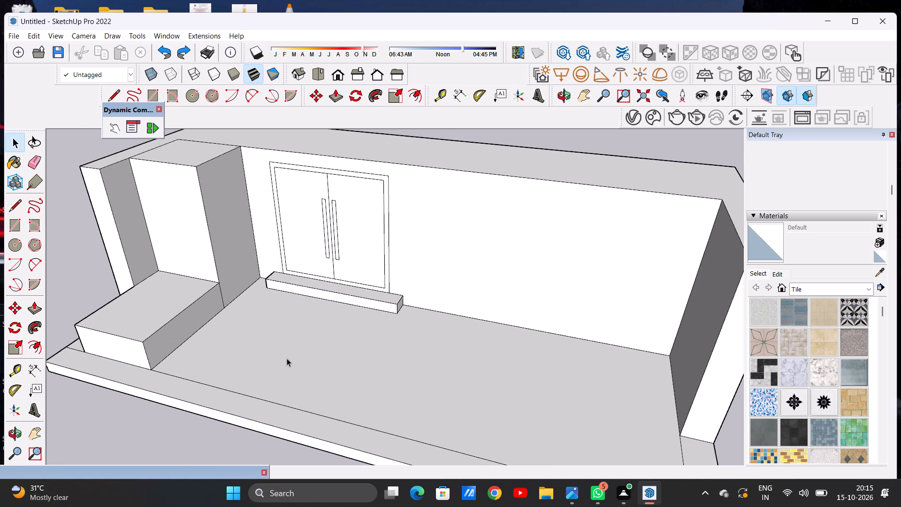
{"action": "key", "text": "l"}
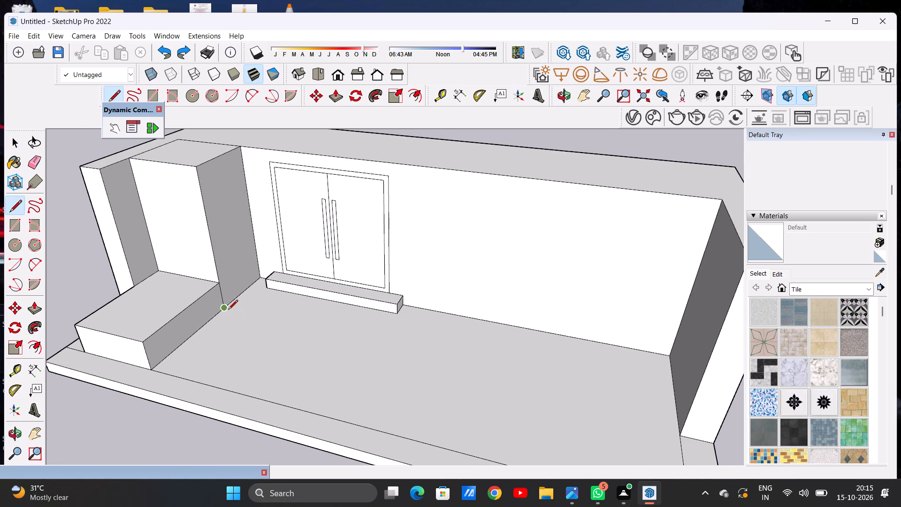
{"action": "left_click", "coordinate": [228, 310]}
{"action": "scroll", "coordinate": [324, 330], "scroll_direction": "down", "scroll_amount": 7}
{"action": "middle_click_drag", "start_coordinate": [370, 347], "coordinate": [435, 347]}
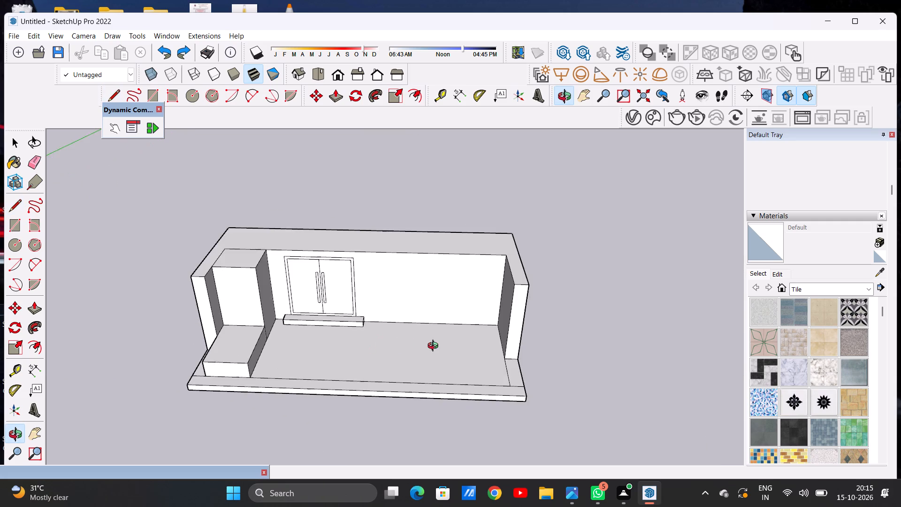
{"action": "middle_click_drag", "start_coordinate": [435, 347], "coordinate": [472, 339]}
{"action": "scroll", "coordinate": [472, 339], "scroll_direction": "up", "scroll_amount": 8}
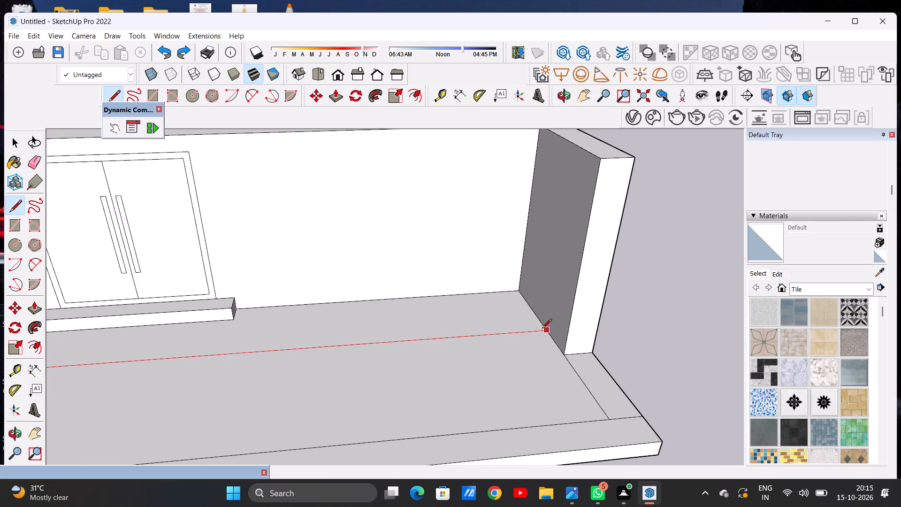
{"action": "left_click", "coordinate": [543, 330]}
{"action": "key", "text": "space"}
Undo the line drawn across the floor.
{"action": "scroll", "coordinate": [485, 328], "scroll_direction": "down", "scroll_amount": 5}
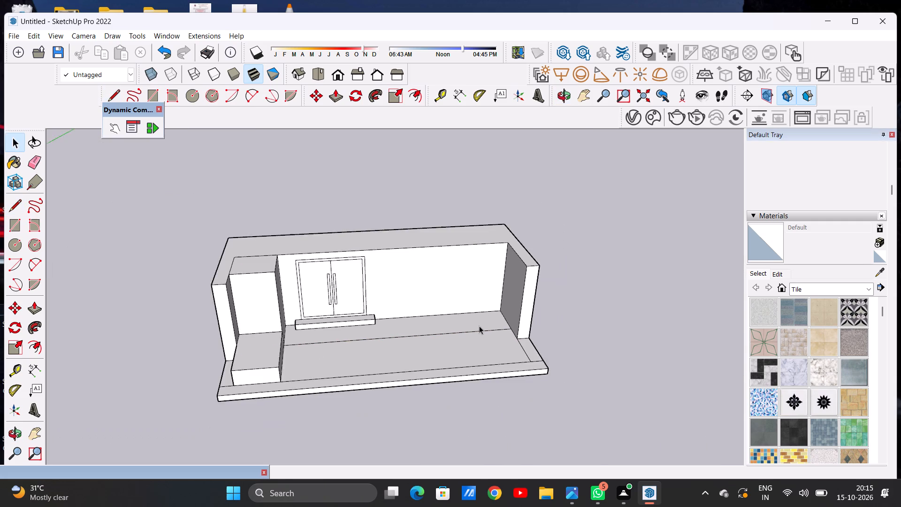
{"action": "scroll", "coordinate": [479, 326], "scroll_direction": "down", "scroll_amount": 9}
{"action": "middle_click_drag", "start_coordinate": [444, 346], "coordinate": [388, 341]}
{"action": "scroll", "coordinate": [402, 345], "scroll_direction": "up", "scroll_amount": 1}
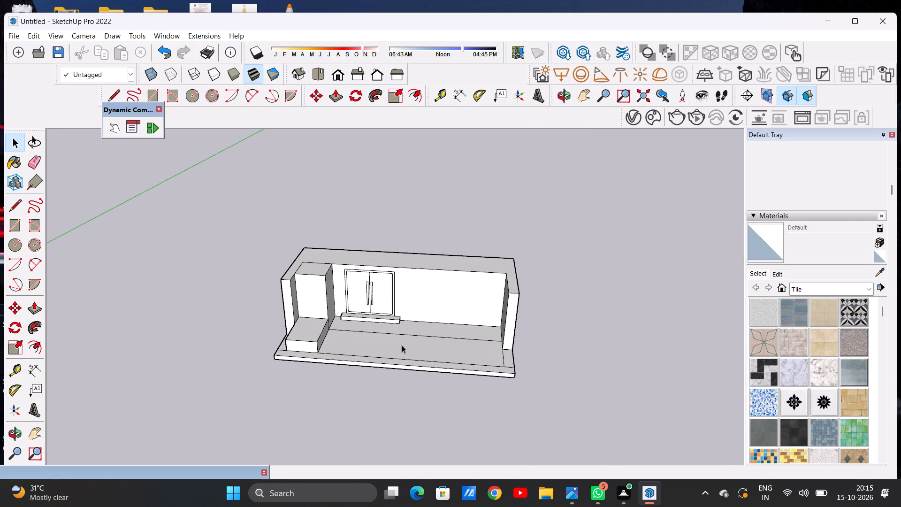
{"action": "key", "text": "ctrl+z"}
Outline a rectangular floor area around the entrance step, from the corner block's outer bottom corner to just past the step and back to the rear wall.
{"action": "key", "text": "l"}
{"action": "scroll", "coordinate": [346, 325], "scroll_direction": "up", "scroll_amount": 10}
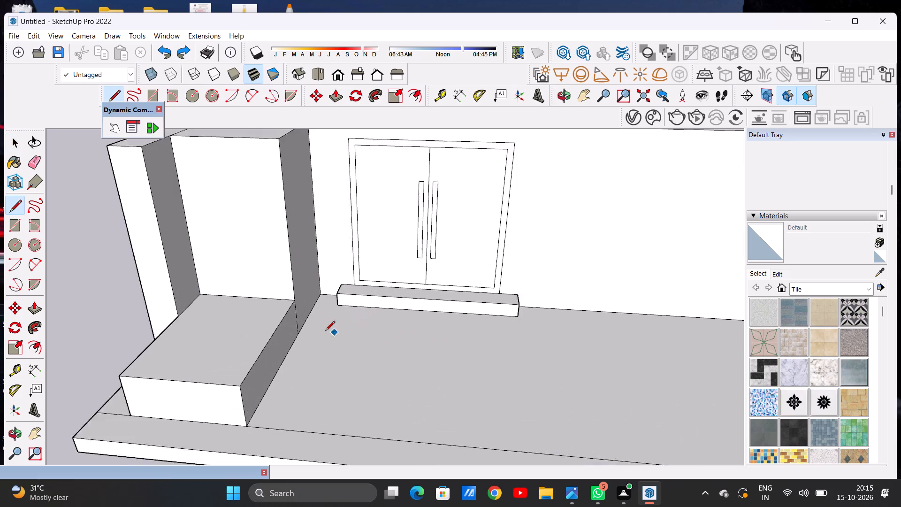
{"action": "scroll", "coordinate": [325, 331], "scroll_direction": "up", "scroll_amount": 2}
{"action": "left_click", "coordinate": [294, 335]}
{"action": "scroll", "coordinate": [420, 343], "scroll_direction": "down", "scroll_amount": 7}
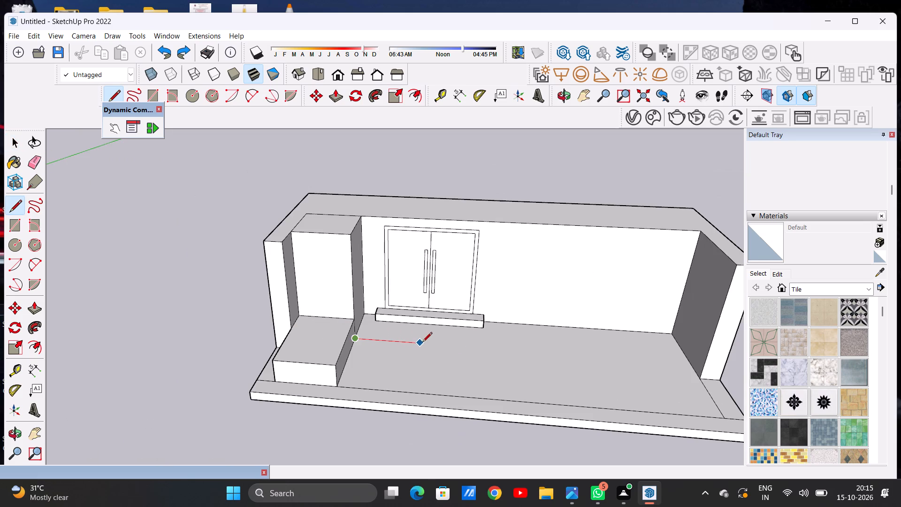
{"action": "left_click", "coordinate": [496, 345]}
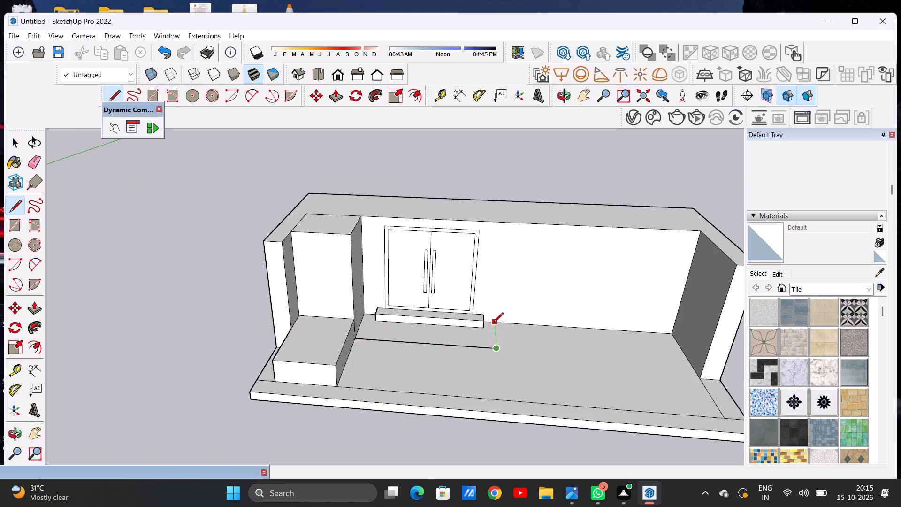
{"action": "left_click", "coordinate": [494, 323]}
{"action": "key", "text": "space"}
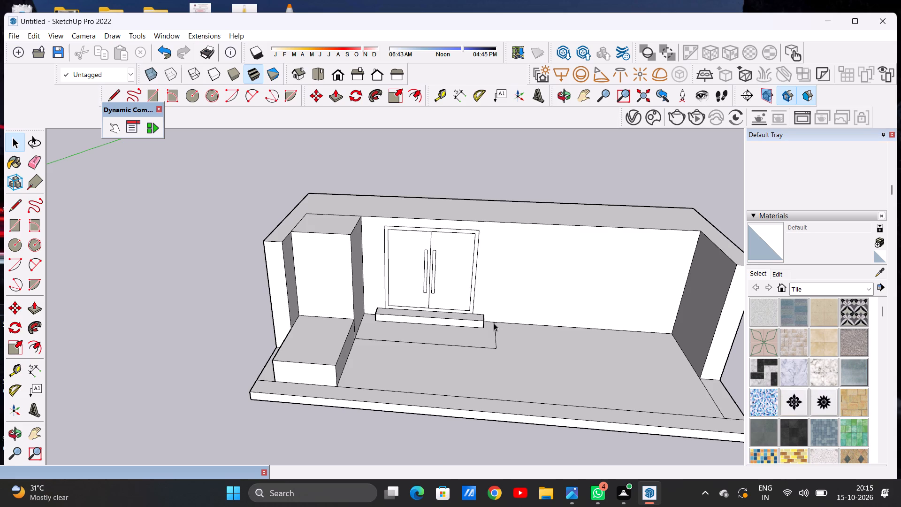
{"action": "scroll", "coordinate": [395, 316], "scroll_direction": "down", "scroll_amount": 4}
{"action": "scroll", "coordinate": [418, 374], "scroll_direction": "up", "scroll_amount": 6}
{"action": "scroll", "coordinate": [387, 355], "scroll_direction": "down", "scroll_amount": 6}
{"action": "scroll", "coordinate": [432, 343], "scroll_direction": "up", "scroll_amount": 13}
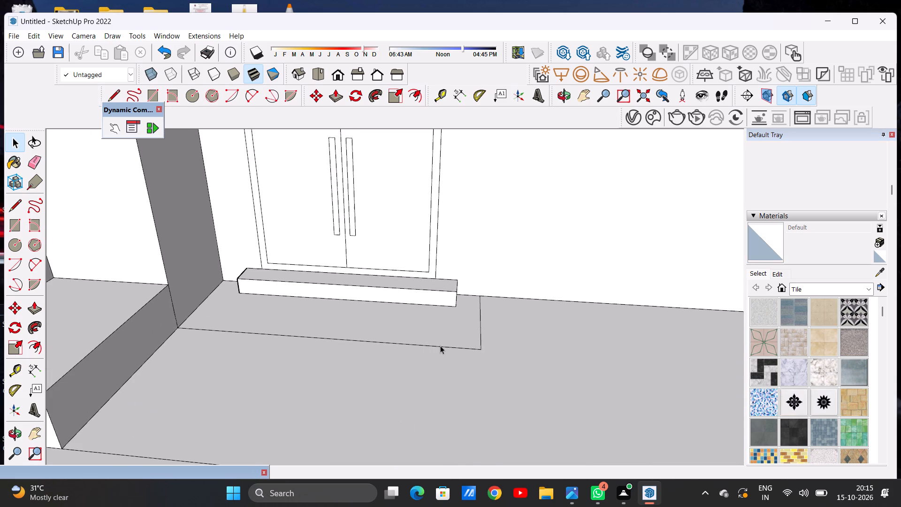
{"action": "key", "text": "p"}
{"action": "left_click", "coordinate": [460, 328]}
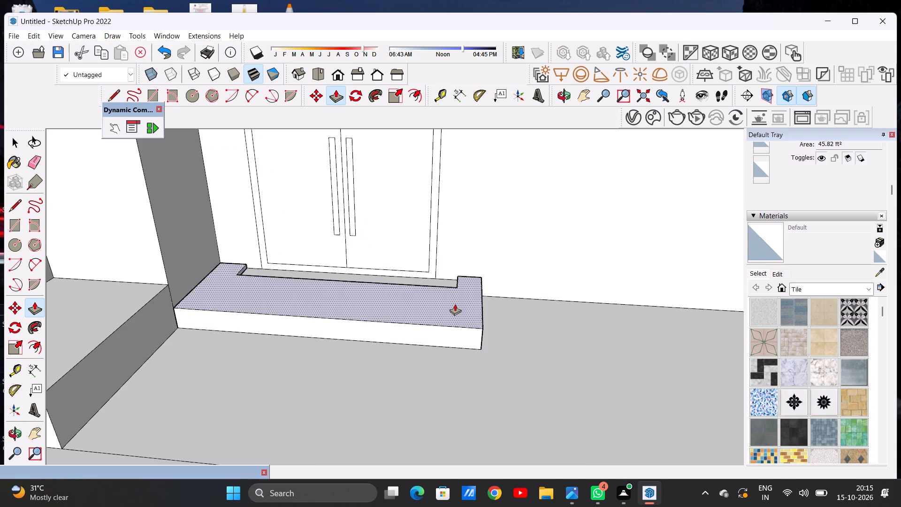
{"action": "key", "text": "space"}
Push/Pull the outlined floor area up flush with the entrance step's top to form a platform before the double door.
{"action": "middle_click_drag", "start_coordinate": [501, 323], "coordinate": [420, 331]}
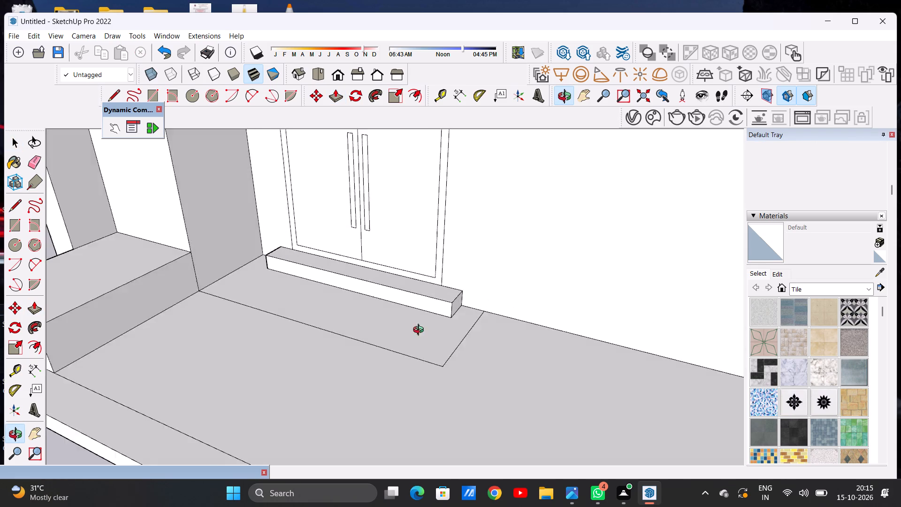
{"action": "middle_click_drag", "start_coordinate": [420, 331], "coordinate": [368, 347]}
{"action": "scroll", "coordinate": [368, 347], "scroll_direction": "up", "scroll_amount": 1}
{"action": "key", "text": "p"}
{"action": "scroll", "coordinate": [458, 322], "scroll_direction": "up", "scroll_amount": 6}
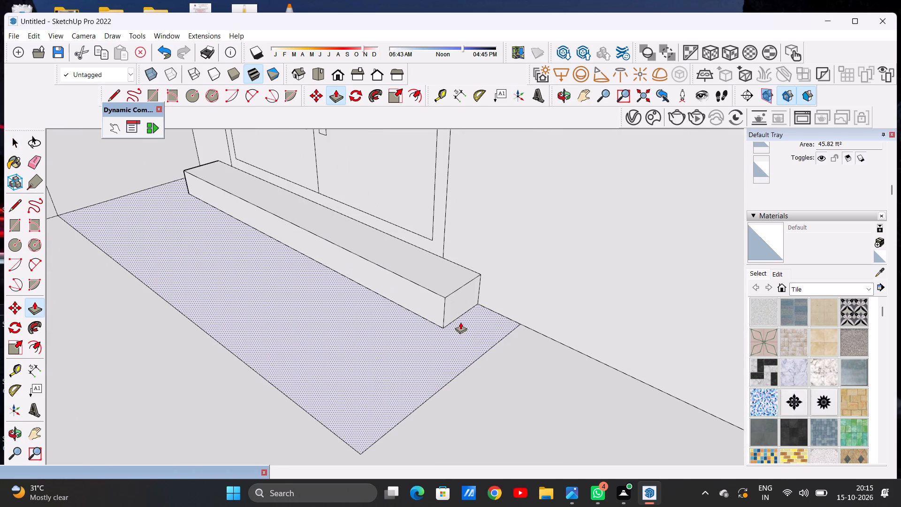
{"action": "left_click", "coordinate": [460, 322]}
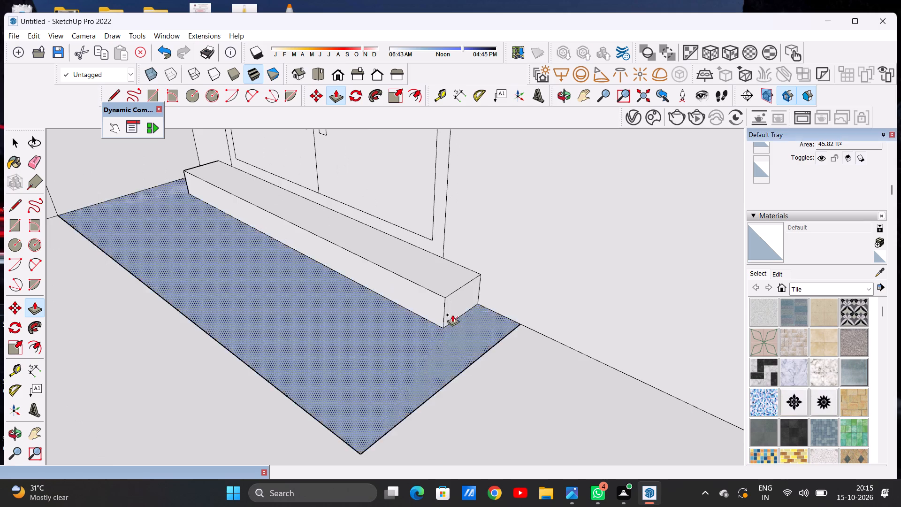
{"action": "left_click", "coordinate": [447, 294]}
{"action": "key", "text": "space"}
Push/Pull the entrance platform's front face forward to the floor's front edge, flush with the low block's front.
{"action": "scroll", "coordinate": [445, 362], "scroll_direction": "down", "scroll_amount": 6}
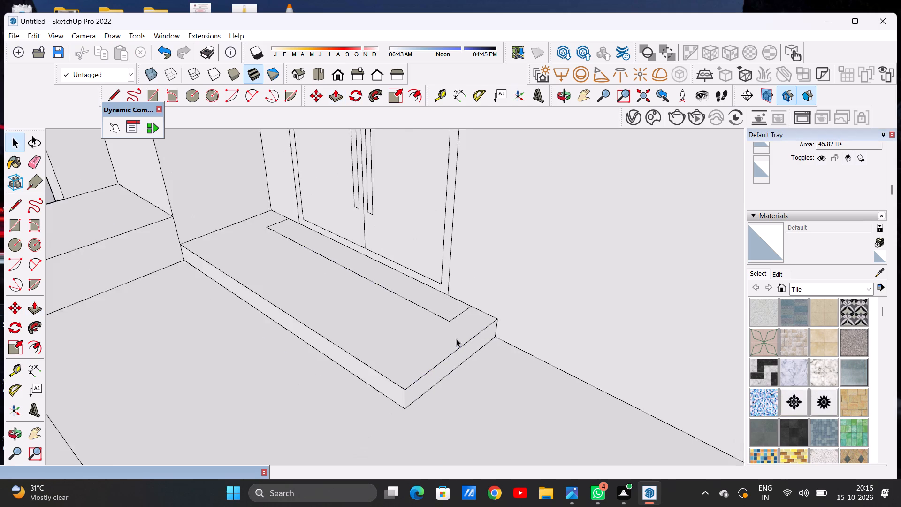
{"action": "scroll", "coordinate": [456, 338], "scroll_direction": "down", "scroll_amount": 6}
{"action": "middle_click_drag", "start_coordinate": [353, 343], "coordinate": [445, 327]}
{"action": "scroll", "coordinate": [457, 316], "scroll_direction": "down", "scroll_amount": 6}
{"action": "middle_click_drag", "start_coordinate": [430, 338], "coordinate": [472, 337]}
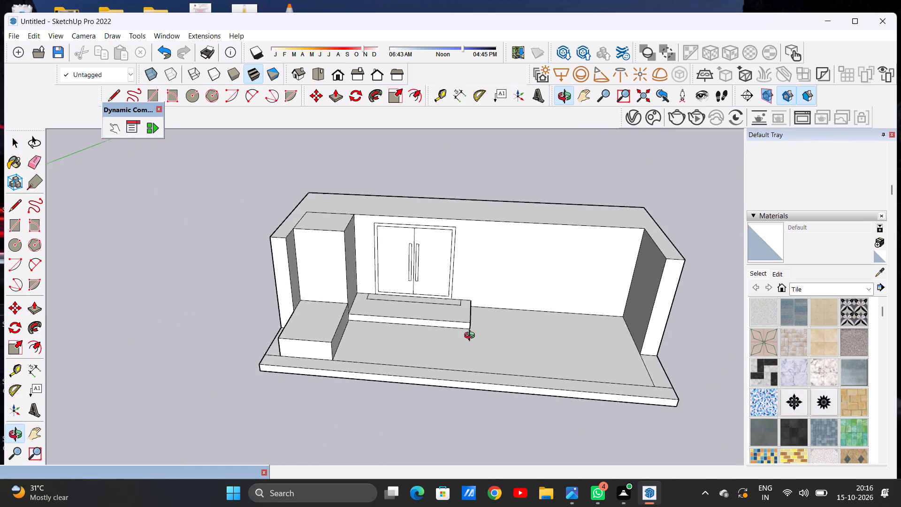
{"action": "middle_click_drag", "start_coordinate": [472, 337], "coordinate": [402, 331]}
{"action": "scroll", "coordinate": [428, 336], "scroll_direction": "up", "scroll_amount": 6}
{"action": "key", "text": "p"}
{"action": "scroll", "coordinate": [464, 327], "scroll_direction": "up", "scroll_amount": 4}
{"action": "left_click", "coordinate": [464, 327]}
{"action": "scroll", "coordinate": [449, 345], "scroll_direction": "down", "scroll_amount": 12}
{"action": "scroll", "coordinate": [447, 385], "scroll_direction": "up", "scroll_amount": 5}
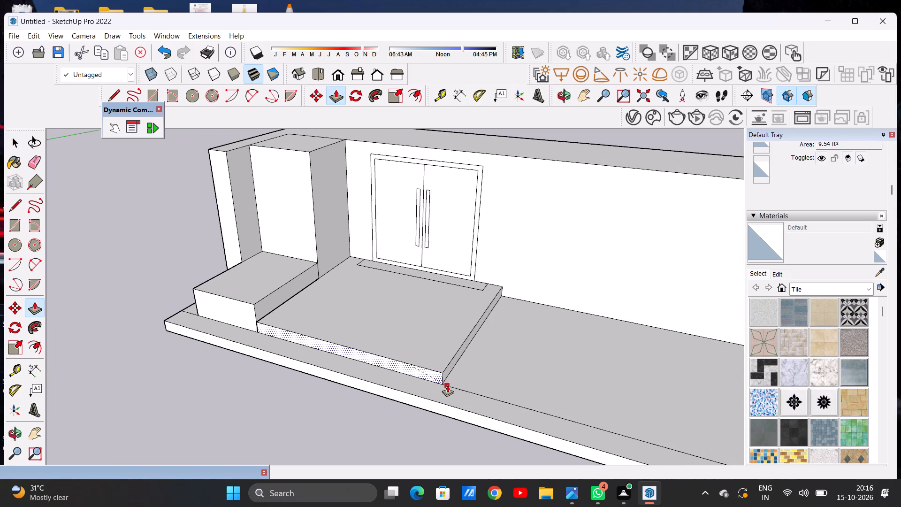
{"action": "left_click", "coordinate": [441, 384]}
{"action": "key", "text": "space"}
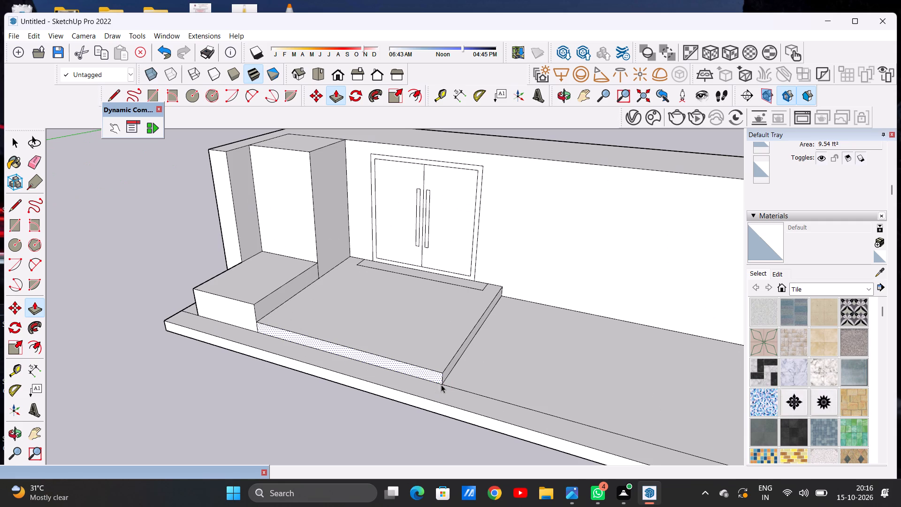
Examine the entrance platform in relation to the double door, corner block and low block.
{"action": "scroll", "coordinate": [393, 376], "scroll_direction": "down", "scroll_amount": 6}
{"action": "middle_click_drag", "start_coordinate": [381, 339], "coordinate": [382, 335]}
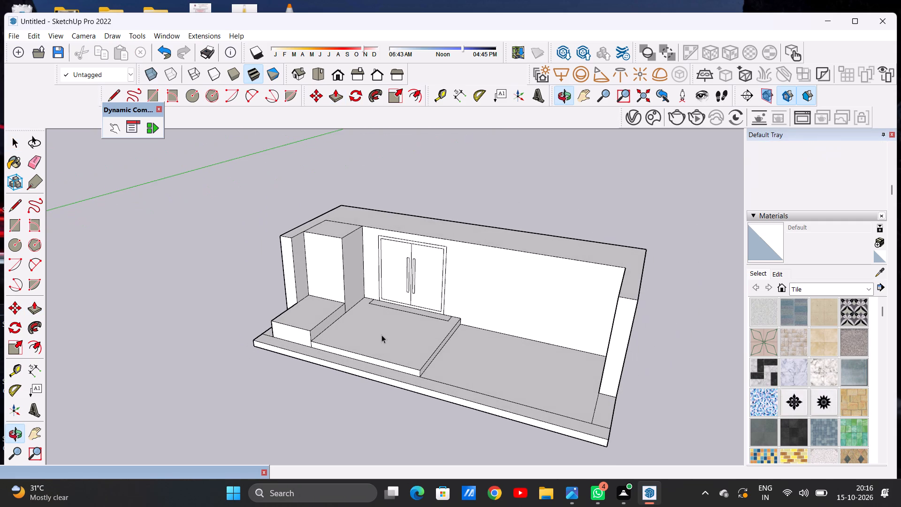
{"action": "scroll", "coordinate": [429, 311], "scroll_direction": "up", "scroll_amount": 5}
{"action": "middle_click_drag", "start_coordinate": [417, 321], "coordinate": [410, 296]}
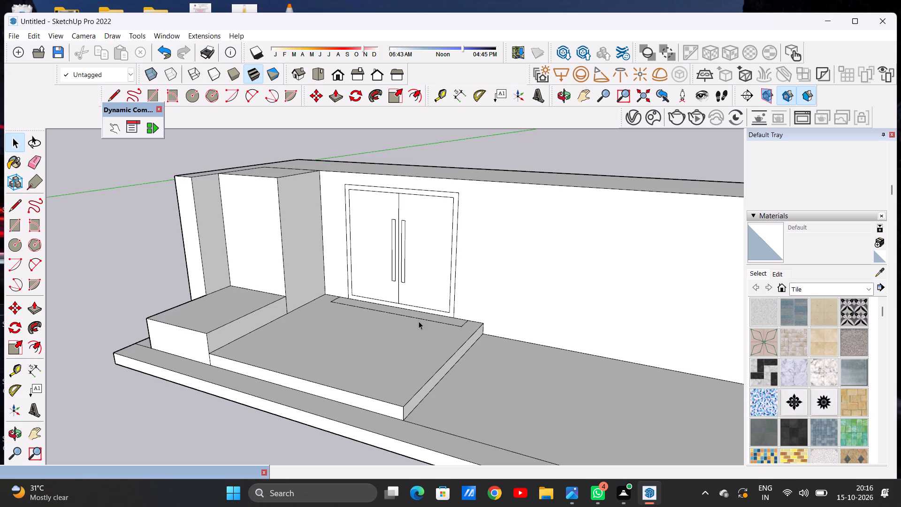
{"action": "scroll", "coordinate": [402, 323], "scroll_direction": "down", "scroll_amount": 18}
{"action": "scroll", "coordinate": [365, 319], "scroll_direction": "down", "scroll_amount": 12}
{"action": "scroll", "coordinate": [362, 320], "scroll_direction": "up", "scroll_amount": 3}
{"action": "middle_click_drag", "start_coordinate": [360, 326], "coordinate": [404, 334]}
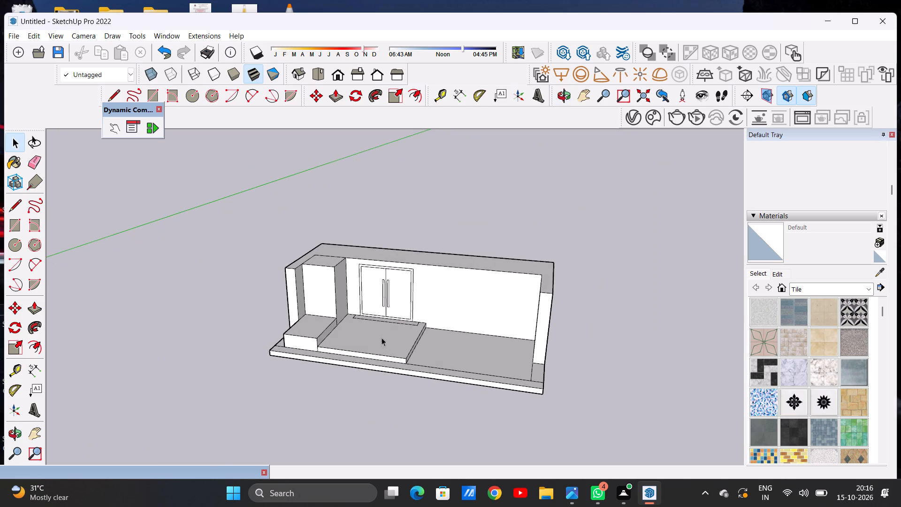
{"action": "scroll", "coordinate": [360, 334], "scroll_direction": "up", "scroll_amount": 7}
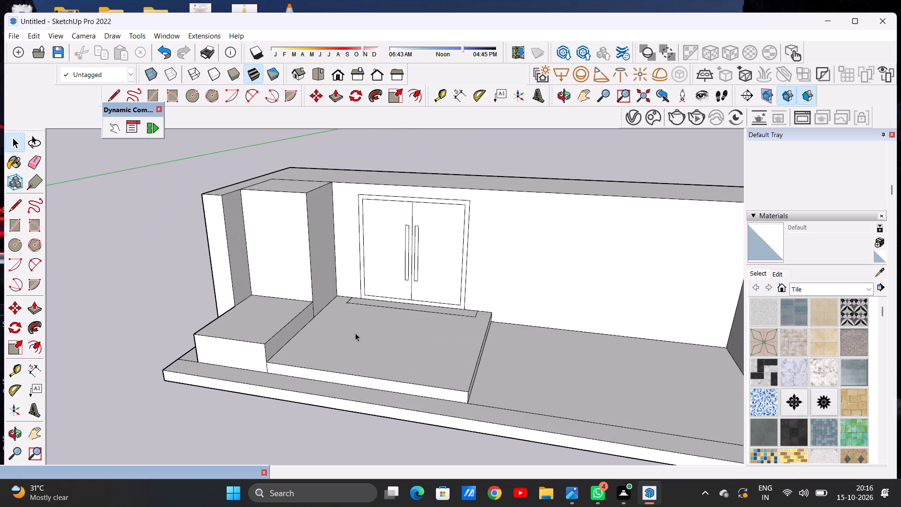
{"action": "scroll", "coordinate": [358, 337], "scroll_direction": "down", "scroll_amount": 2}
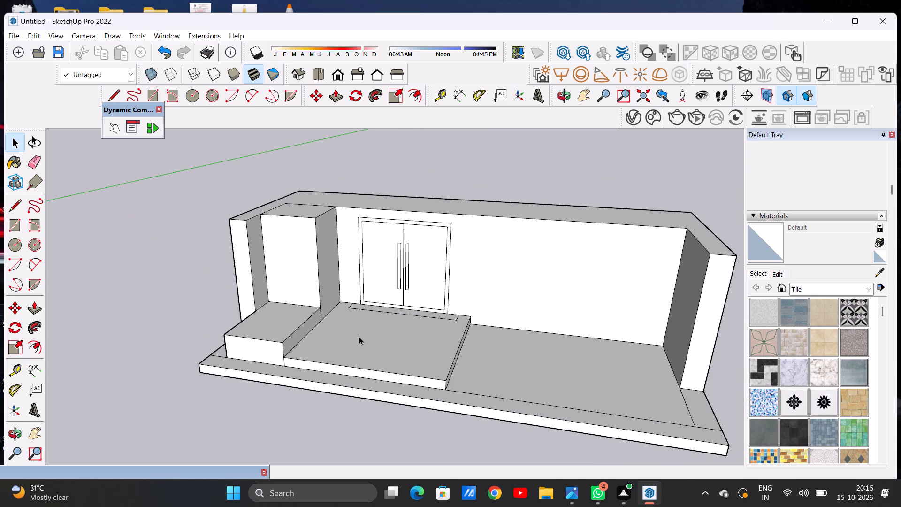
Draw a line across the platform's top from the corner block's outer bottom corner to the platform's open side edge, parallel to the door wall.
{"action": "middle_click_drag", "start_coordinate": [392, 353], "coordinate": [396, 407]}
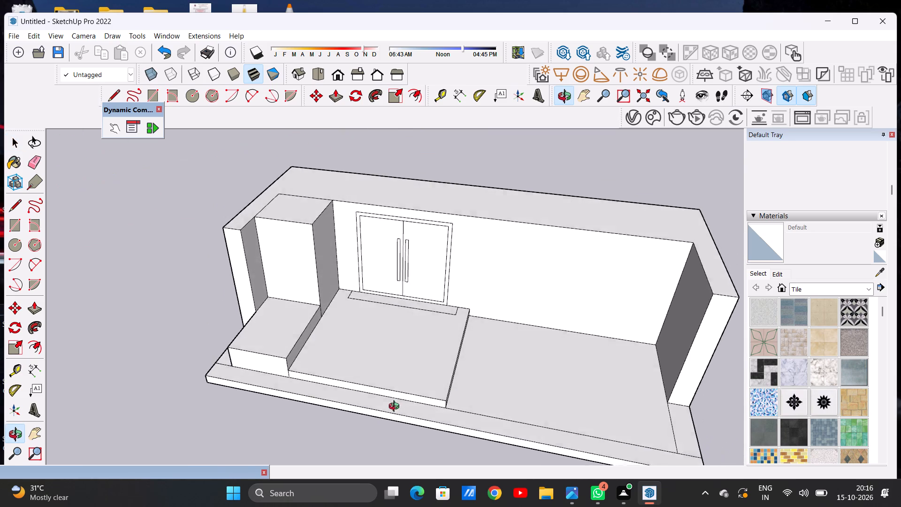
{"action": "middle_click_drag", "start_coordinate": [396, 407], "coordinate": [386, 448]}
{"action": "scroll", "coordinate": [413, 356], "scroll_direction": "up", "scroll_amount": 3}
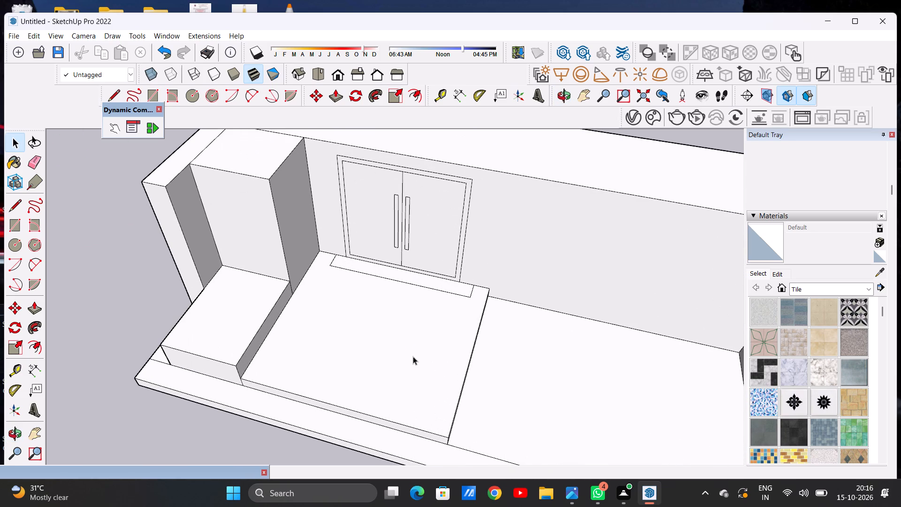
{"action": "key", "text": "l"}
{"action": "scroll", "coordinate": [283, 304], "scroll_direction": "up", "scroll_amount": 4}
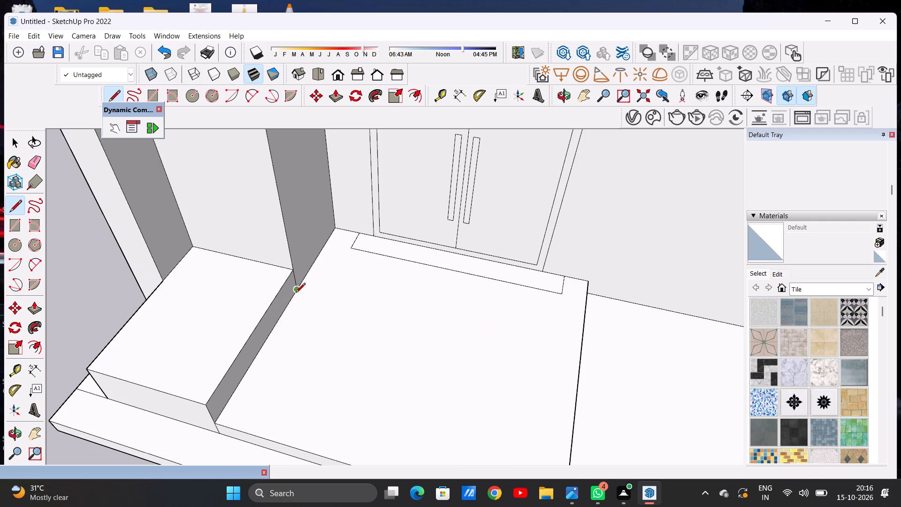
{"action": "left_click", "coordinate": [296, 293]}
{"action": "scroll", "coordinate": [394, 297], "scroll_direction": "down", "scroll_amount": 6}
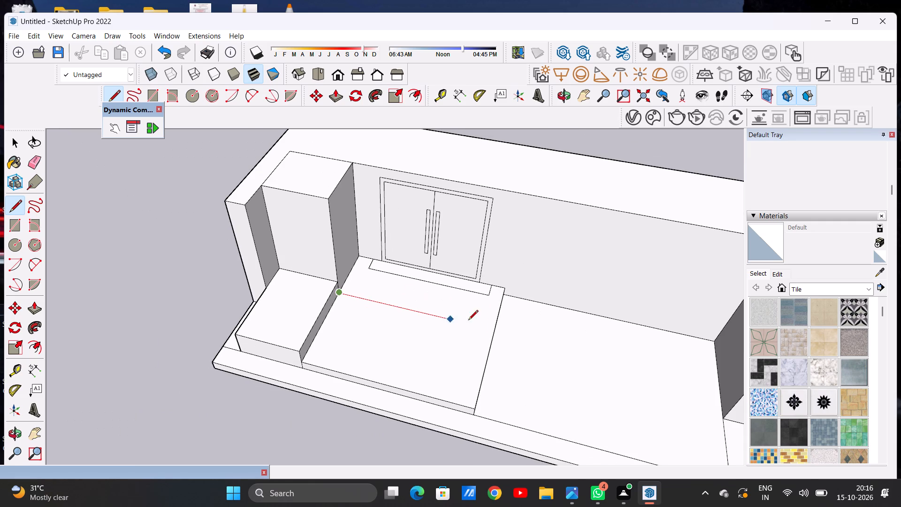
{"action": "left_click", "coordinate": [495, 332]}
Draw three more parallel lines across the platform's top, between the first line and the front edge, to mark out stair treads.
{"action": "left_click", "coordinate": [332, 306]}
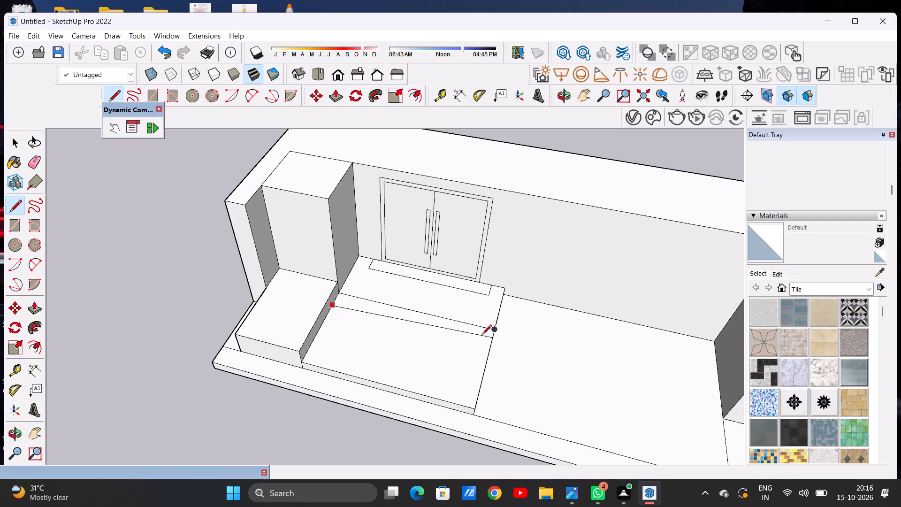
{"action": "key", "text": "space"}
{"action": "type", "text": "L"}
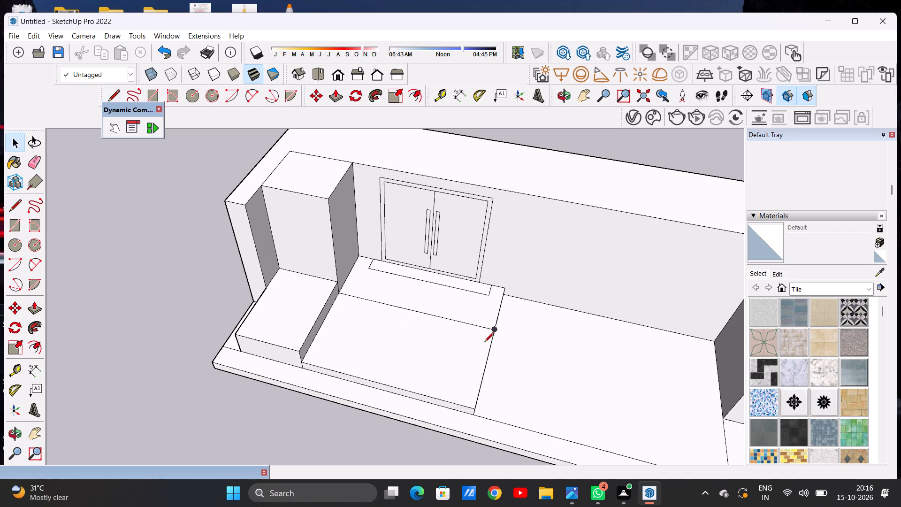
{"action": "scroll", "coordinate": [480, 368], "scroll_direction": "up", "scroll_amount": 7}
{"action": "middle_click_drag", "start_coordinate": [444, 374], "coordinate": [355, 415]}
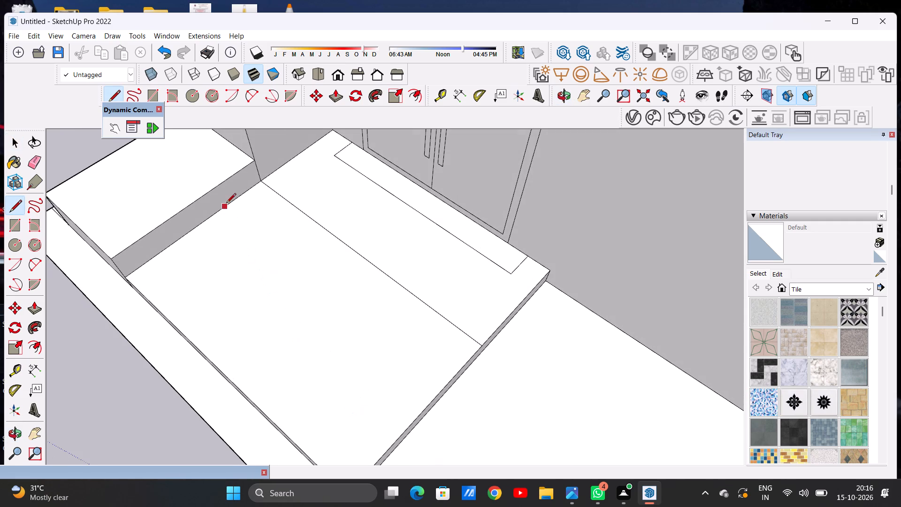
{"action": "left_click", "coordinate": [229, 203]}
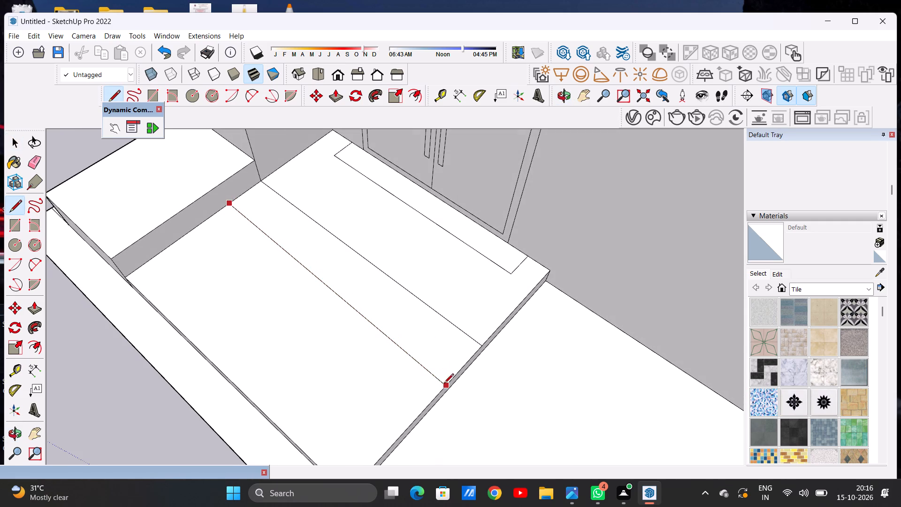
{"action": "left_click", "coordinate": [446, 384]}
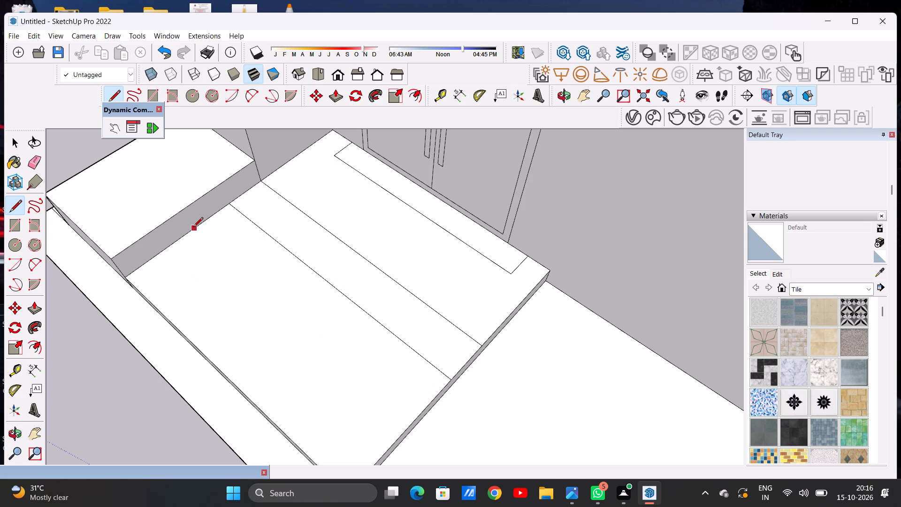
{"action": "left_click", "coordinate": [194, 229]}
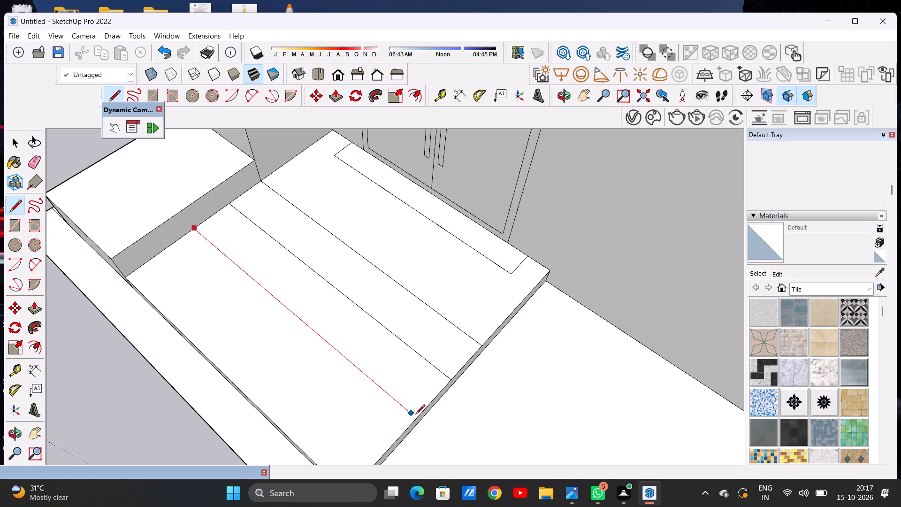
{"action": "left_click", "coordinate": [418, 423]}
{"action": "scroll", "coordinate": [386, 301], "scroll_direction": "down", "scroll_amount": 7}
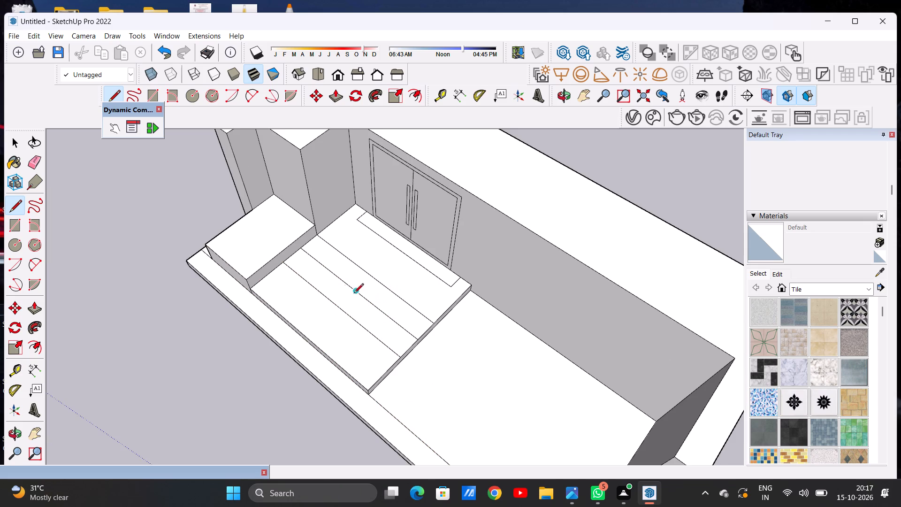
{"action": "scroll", "coordinate": [334, 289], "scroll_direction": "down", "scroll_amount": 4}
{"action": "scroll", "coordinate": [328, 323], "scroll_direction": "up", "scroll_amount": 11}
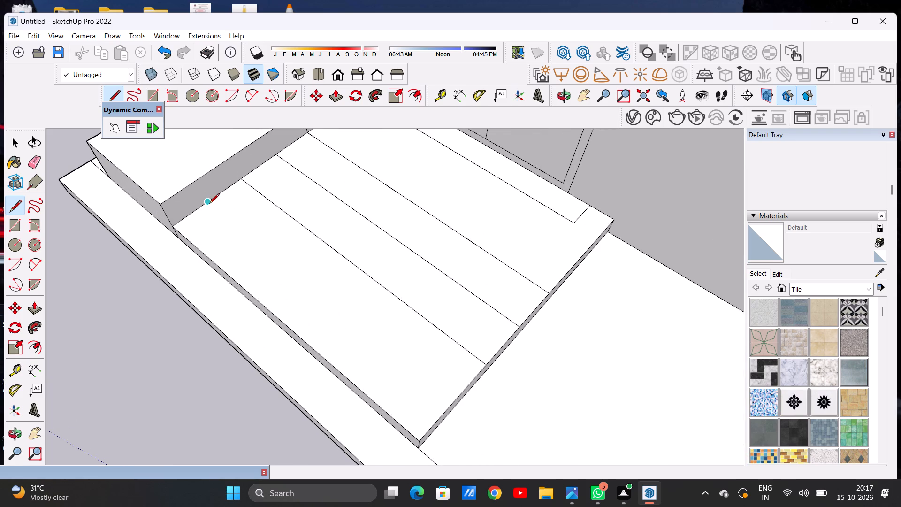
{"action": "left_click", "coordinate": [209, 204]}
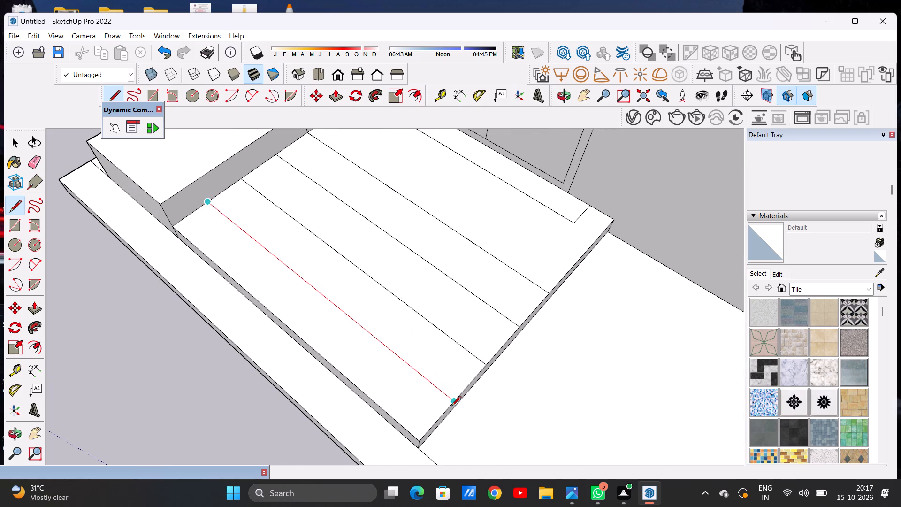
{"action": "left_click", "coordinate": [452, 407]}
{"action": "key", "text": "space"}
Push/Pull the narrow entrance step strip directly before the double door up by about 3 7/8".
{"action": "scroll", "coordinate": [365, 342], "scroll_direction": "down", "scroll_amount": 14}
{"action": "scroll", "coordinate": [388, 335], "scroll_direction": "up", "scroll_amount": 5}
{"action": "middle_click_drag", "start_coordinate": [393, 350], "coordinate": [364, 270]}
{"action": "scroll", "coordinate": [364, 270], "scroll_direction": "up", "scroll_amount": 1}
{"action": "scroll", "coordinate": [378, 312], "scroll_direction": "up", "scroll_amount": 5}
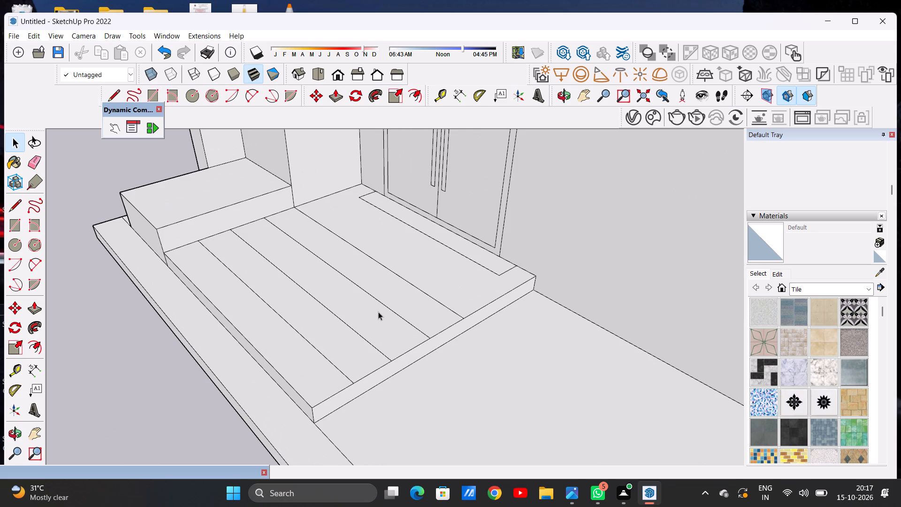
{"action": "scroll", "coordinate": [378, 312], "scroll_direction": "down", "scroll_amount": 8}
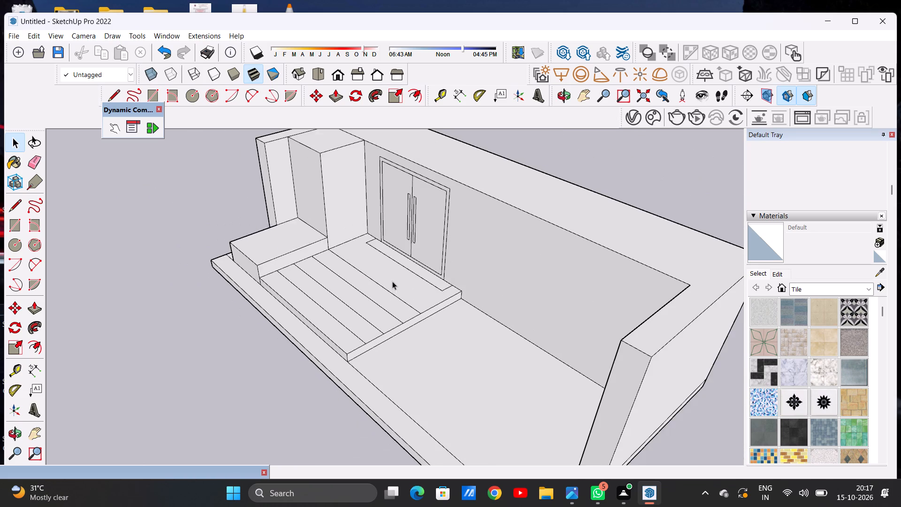
{"action": "scroll", "coordinate": [421, 270], "scroll_direction": "up", "scroll_amount": 6}
{"action": "key", "text": "p"}
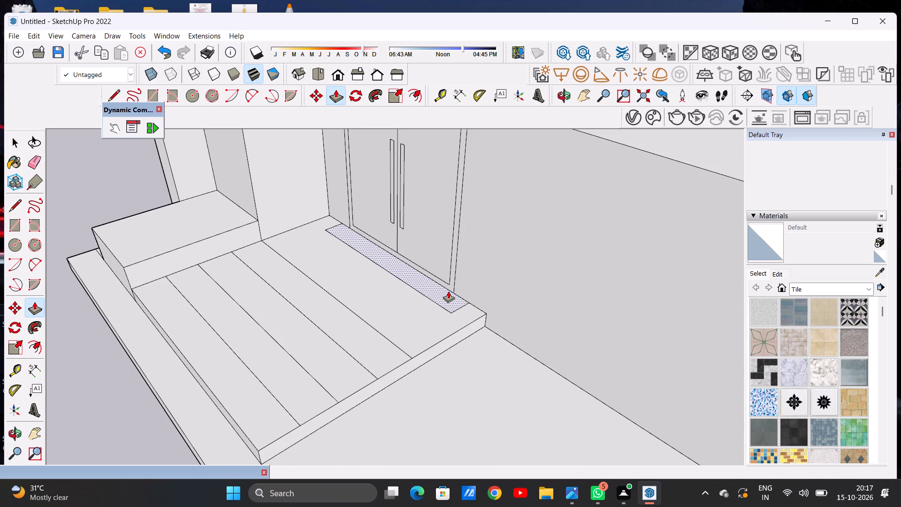
{"action": "left_click", "coordinate": [448, 291]}
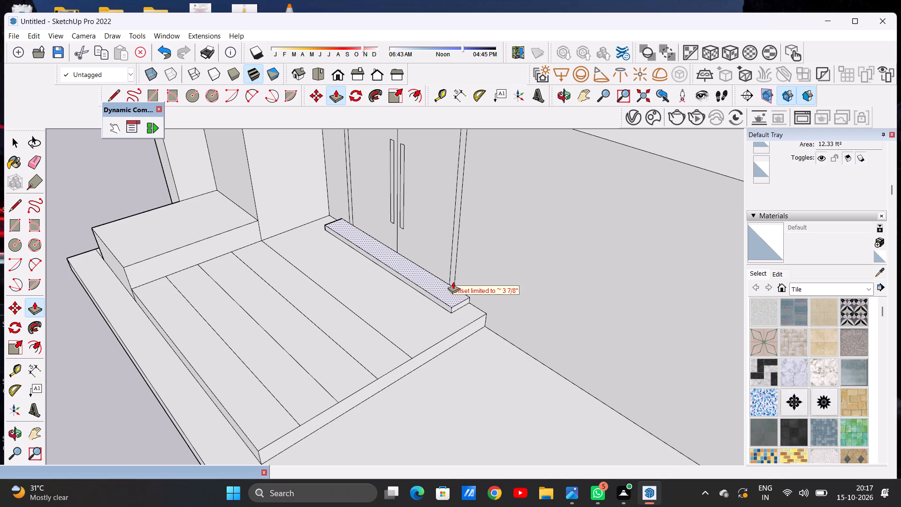
{"action": "left_click", "coordinate": [453, 282]}
{"action": "key", "text": "space"}
Push/Pull the platform's frontmost strip partway down to form the lowest stair tread.
{"action": "scroll", "coordinate": [421, 297], "scroll_direction": "down", "scroll_amount": 6}
{"action": "scroll", "coordinate": [415, 341], "scroll_direction": "up", "scroll_amount": 3}
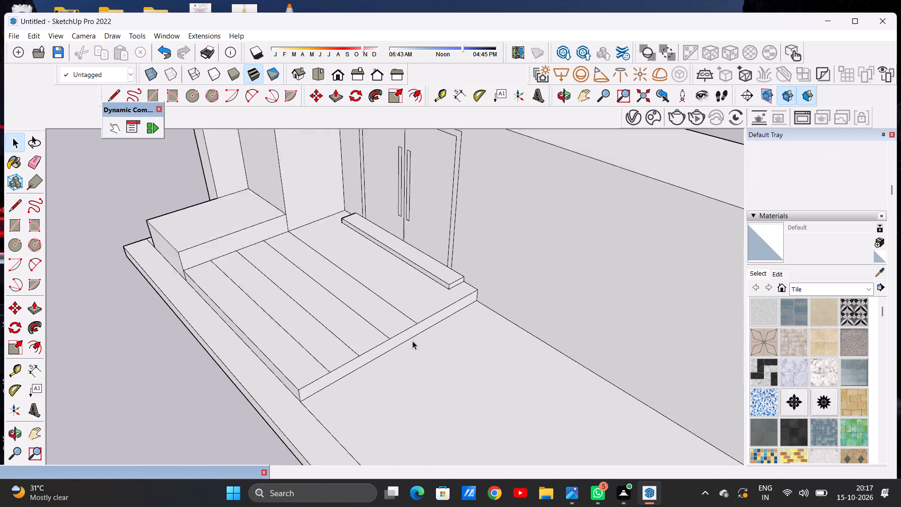
{"action": "scroll", "coordinate": [412, 341], "scroll_direction": "up", "scroll_amount": 3}
{"action": "middle_click_drag", "start_coordinate": [395, 325], "coordinate": [323, 320]}
{"action": "middle_click_drag", "start_coordinate": [305, 310], "coordinate": [379, 298]}
{"action": "key", "text": "o"}
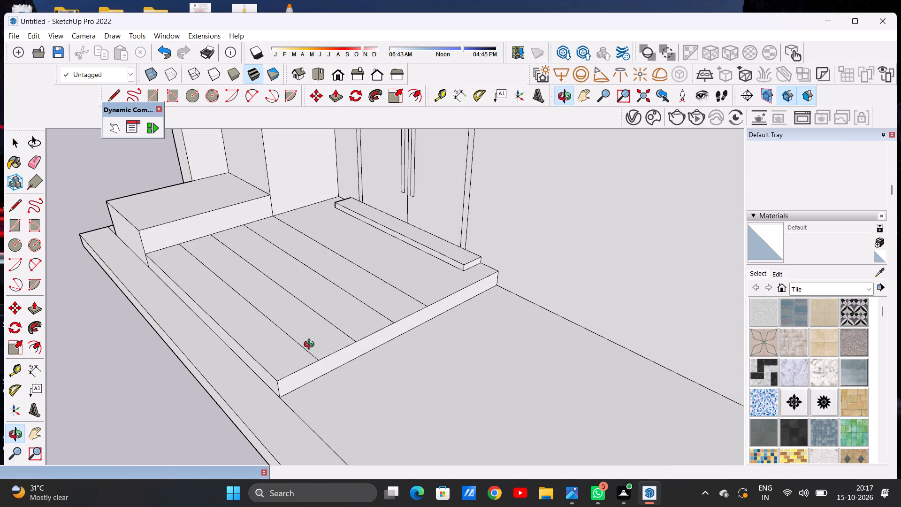
{"action": "key", "text": "BackSpace"}
{"action": "scroll", "coordinate": [319, 339], "scroll_direction": "down", "scroll_amount": 4}
{"action": "middle_click_drag", "start_coordinate": [321, 338], "coordinate": [289, 365]}
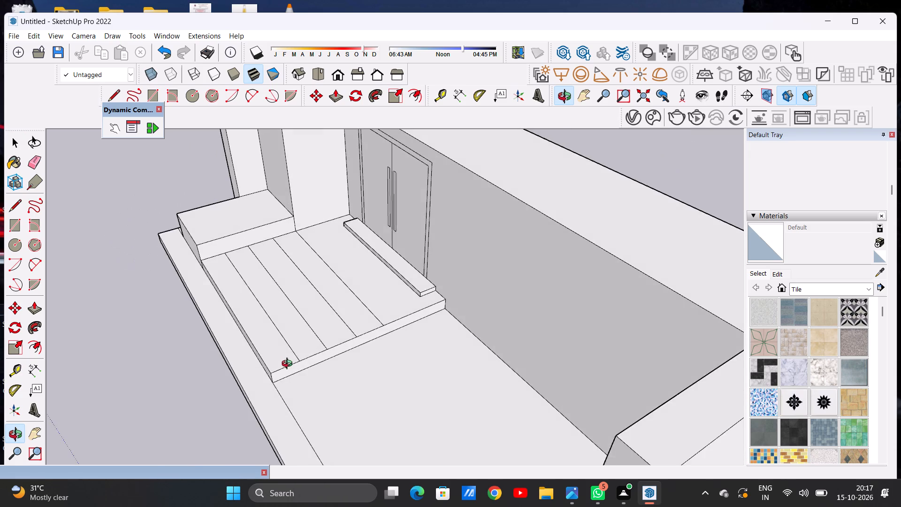
{"action": "middle_click_drag", "start_coordinate": [289, 365], "coordinate": [308, 368]}
{"action": "key", "text": "p"}
{"action": "scroll", "coordinate": [303, 361], "scroll_direction": "up", "scroll_amount": 10}
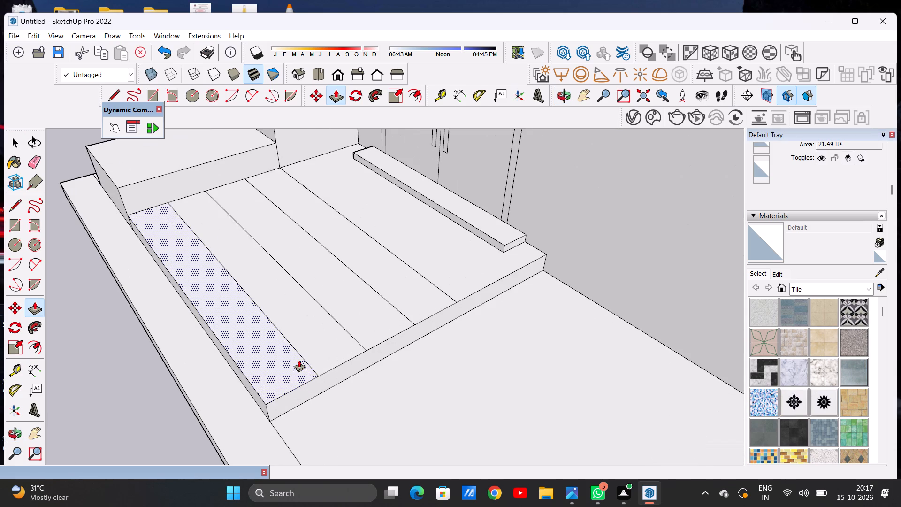
{"action": "left_click", "coordinate": [287, 364]}
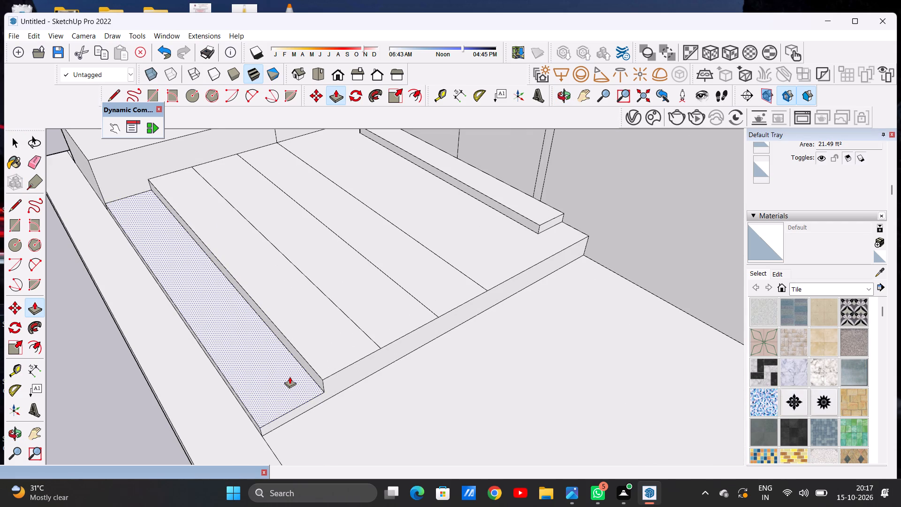
{"action": "left_click", "coordinate": [290, 376]}
Push/Pull the second strip from the front down by a smaller amount to form the next tread.
{"action": "left_click", "coordinate": [323, 341]}
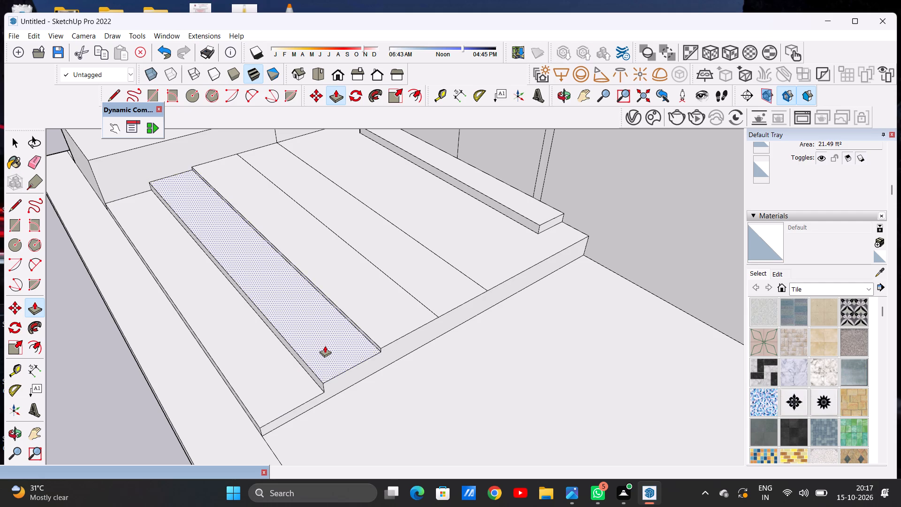
{"action": "left_click", "coordinate": [327, 346]}
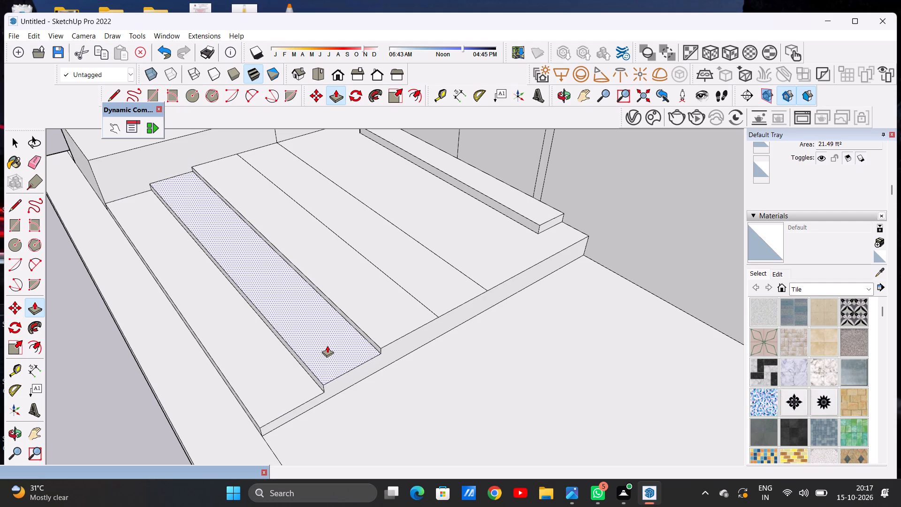
Push/Pull the fourth strip from the front, next to the door landing, slightly down.
{"action": "scroll", "coordinate": [351, 331], "scroll_direction": "down", "scroll_amount": 4}
{"action": "middle_click_drag", "start_coordinate": [331, 344], "coordinate": [356, 280]}
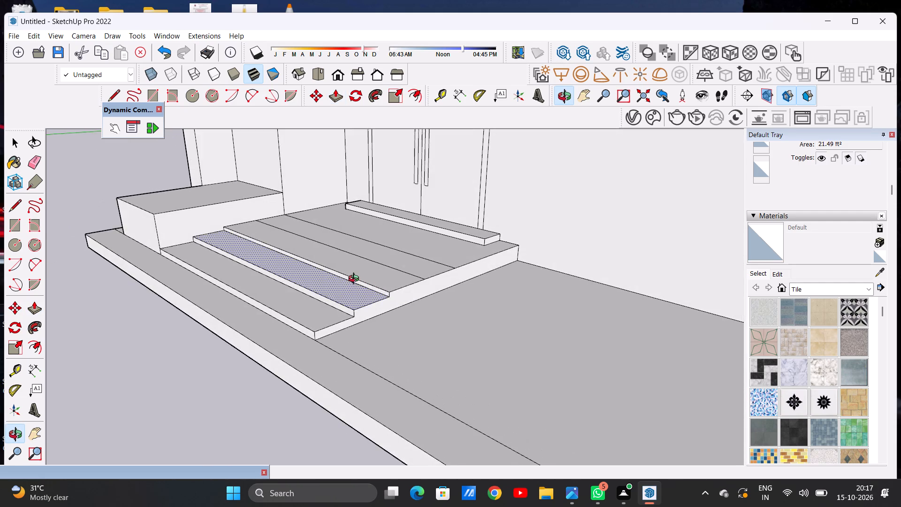
{"action": "middle_click_drag", "start_coordinate": [356, 280], "coordinate": [341, 280]}
{"action": "scroll", "coordinate": [395, 266], "scroll_direction": "up", "scroll_amount": 5}
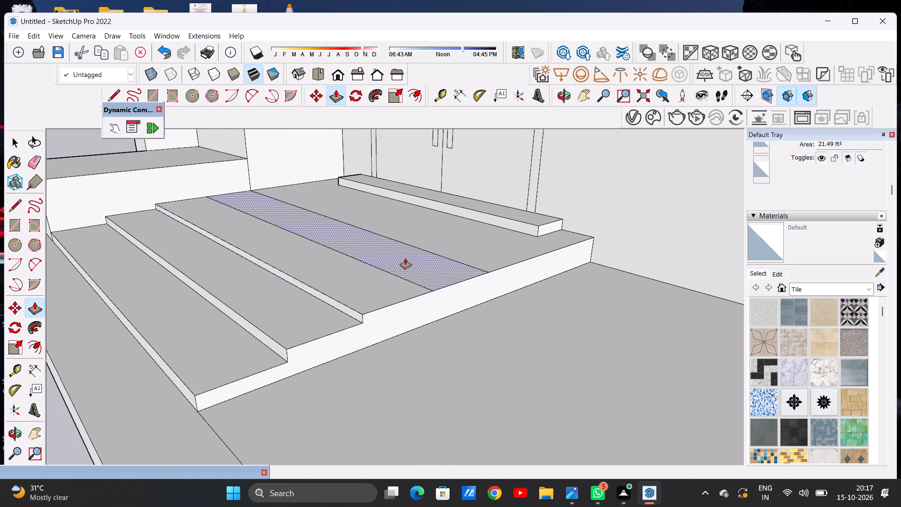
{"action": "left_click", "coordinate": [407, 258]}
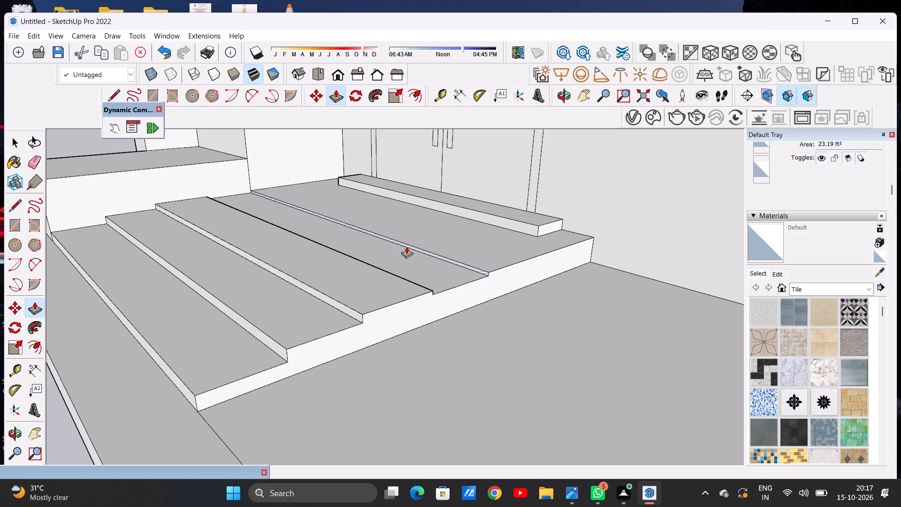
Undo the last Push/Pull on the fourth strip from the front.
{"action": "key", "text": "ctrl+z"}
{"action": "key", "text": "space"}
Push/Pull the third strip from the front slightly up to form the next stair tread.
{"action": "middle_click_drag", "start_coordinate": [408, 261], "coordinate": [375, 354]}
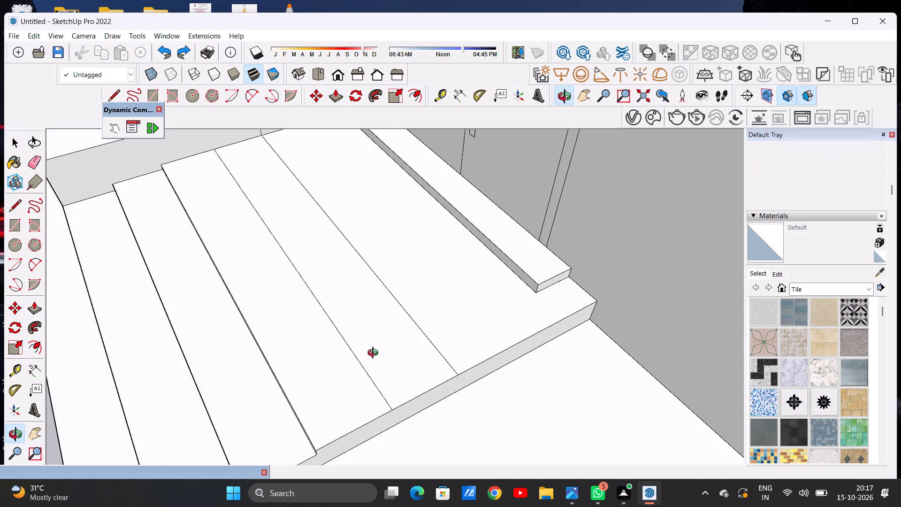
{"action": "middle_click_drag", "start_coordinate": [375, 354], "coordinate": [404, 325]}
{"action": "key", "text": "p"}
{"action": "left_click", "coordinate": [351, 373]}
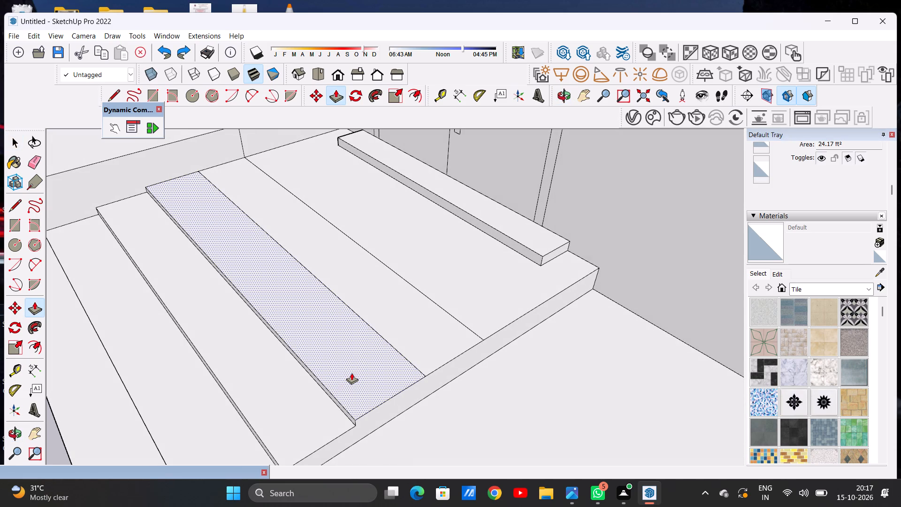
{"action": "left_click", "coordinate": [353, 367]}
Push/Pull the fourth strip from the front up one riser above the third tread.
{"action": "left_click", "coordinate": [419, 328]}
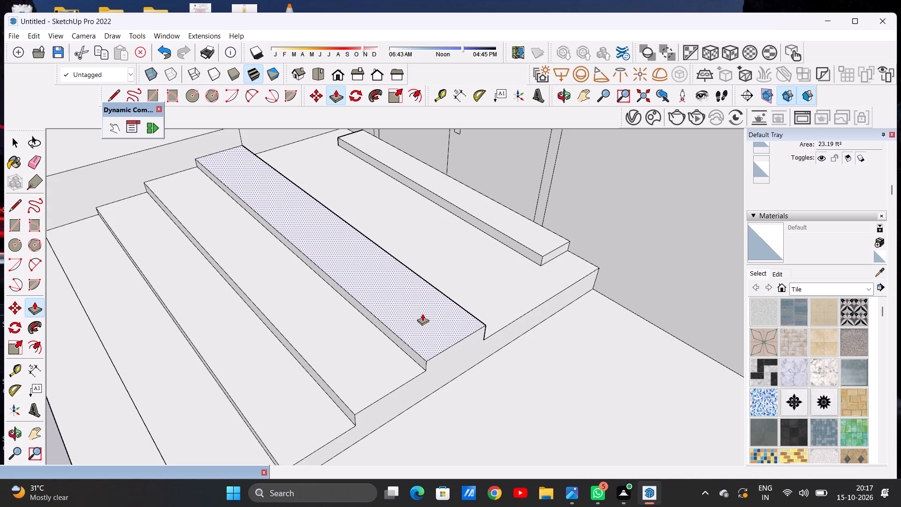
{"action": "left_click", "coordinate": [422, 314]}
{"action": "key", "text": "space"}
Examine the stair treads, landing and narrow door step from several angles and distances.
{"action": "scroll", "coordinate": [428, 310], "scroll_direction": "down", "scroll_amount": 14}
{"action": "middle_click_drag", "start_coordinate": [370, 358], "coordinate": [413, 348]}
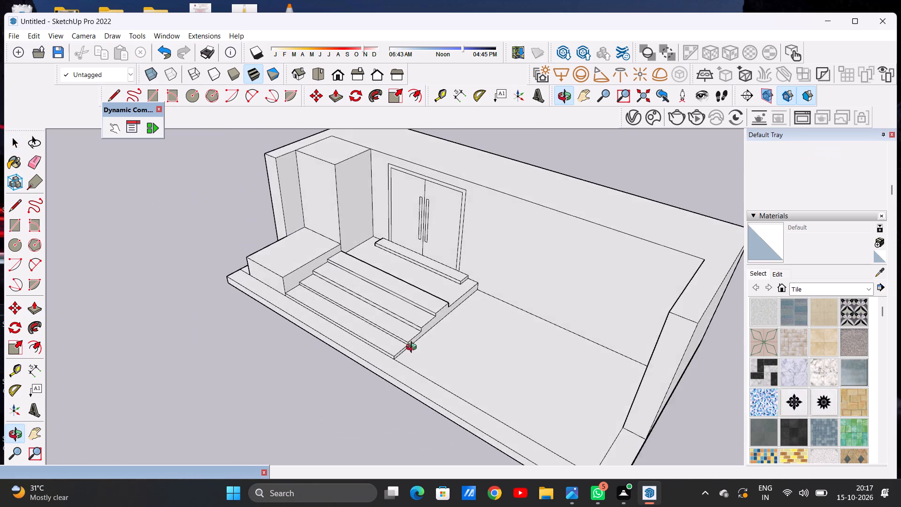
{"action": "middle_click_drag", "start_coordinate": [413, 348], "coordinate": [353, 335]}
{"action": "scroll", "coordinate": [427, 293], "scroll_direction": "up", "scroll_amount": 6}
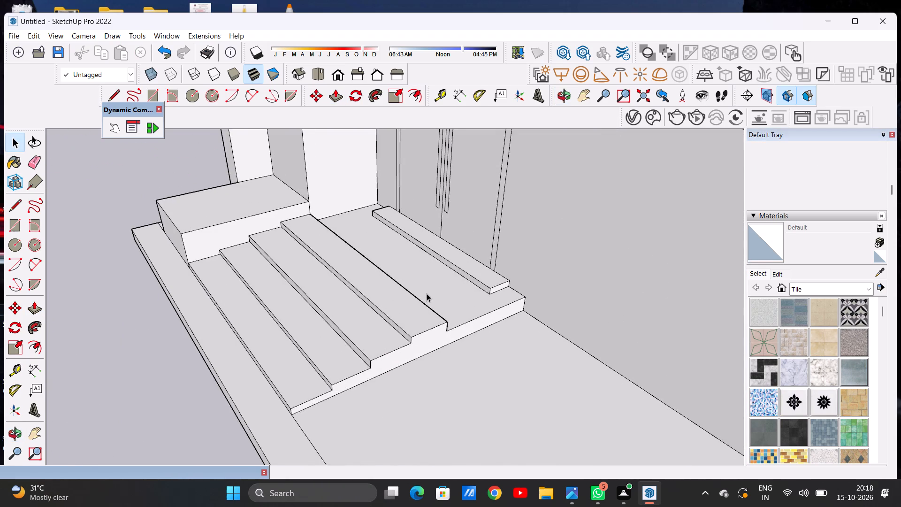
{"action": "middle_click_drag", "start_coordinate": [361, 310], "coordinate": [473, 302]}
{"action": "scroll", "coordinate": [426, 333], "scroll_direction": "down", "scroll_amount": 13}
{"action": "middle_click_drag", "start_coordinate": [423, 329], "coordinate": [505, 298]}
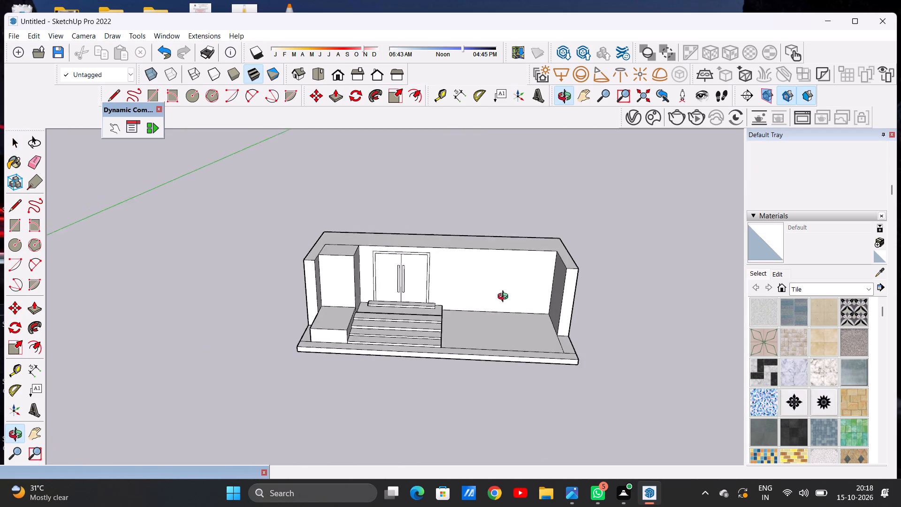
{"action": "middle_click_drag", "start_coordinate": [505, 298], "coordinate": [368, 353]}
{"action": "scroll", "coordinate": [432, 312], "scroll_direction": "down", "scroll_amount": 1}
{"action": "scroll", "coordinate": [432, 312], "scroll_direction": "up", "scroll_amount": 10}
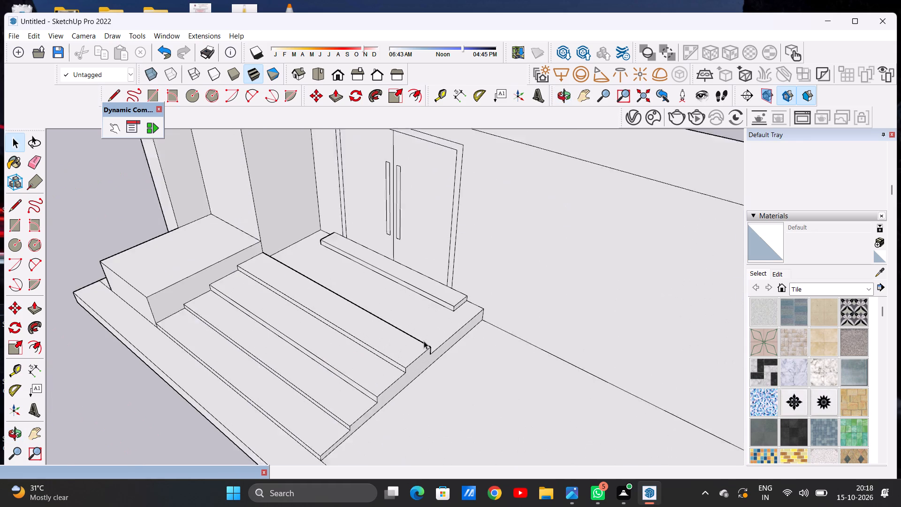
{"action": "scroll", "coordinate": [424, 341], "scroll_direction": "up", "scroll_amount": 2}
{"action": "middle_click_drag", "start_coordinate": [445, 333], "coordinate": [384, 344]}
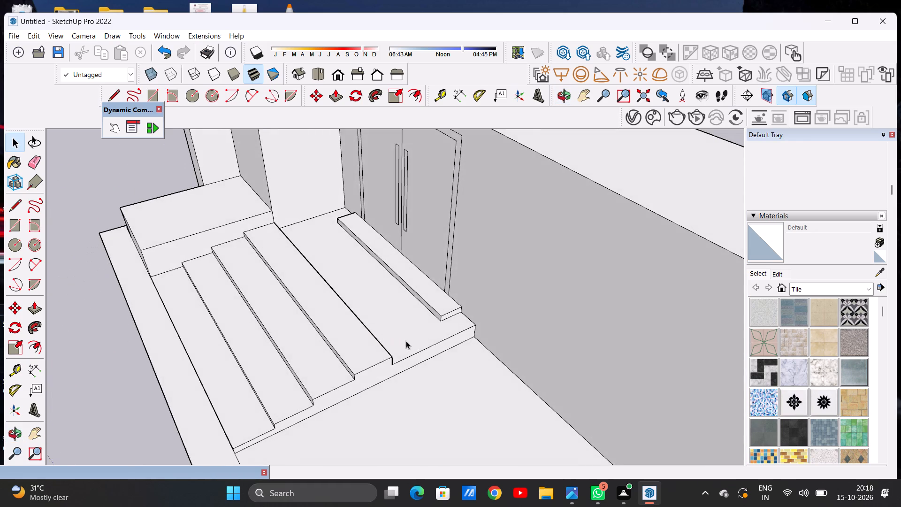
{"action": "scroll", "coordinate": [411, 339], "scroll_direction": "up", "scroll_amount": 5}
{"action": "middle_click_drag", "start_coordinate": [405, 346], "coordinate": [451, 335]}
{"action": "scroll", "coordinate": [437, 355], "scroll_direction": "down", "scroll_amount": 16}
Erase the double door's frame, centre line and both handle outlines from the back wall.
{"action": "middle_click_drag", "start_coordinate": [458, 327], "coordinate": [571, 282]}
{"action": "scroll", "coordinate": [434, 293], "scroll_direction": "up", "scroll_amount": 10}
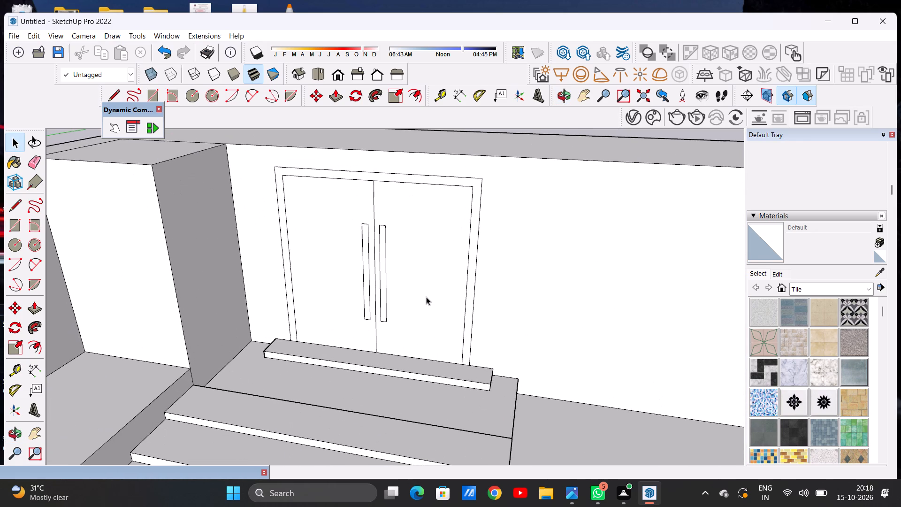
{"action": "key", "text": "e"}
{"action": "left_click_drag", "start_coordinate": [281, 257], "coordinate": [483, 261]}
{"action": "left_click_drag", "start_coordinate": [420, 169], "coordinate": [422, 215]}
{"action": "left_click_drag", "start_coordinate": [388, 219], "coordinate": [349, 235]}
{"action": "left_click_drag", "start_coordinate": [366, 214], "coordinate": [366, 232]}
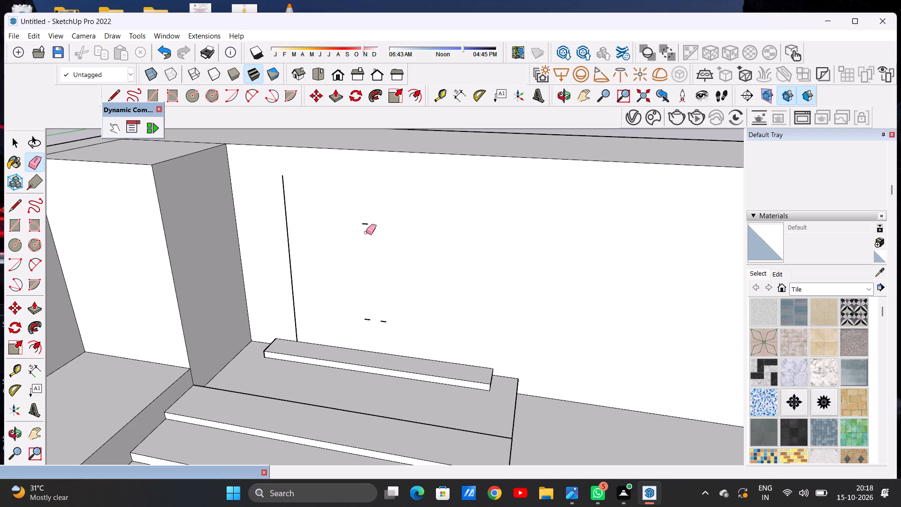
{"action": "left_click_drag", "start_coordinate": [366, 232], "coordinate": [365, 242]}
{"action": "left_click_drag", "start_coordinate": [365, 223], "coordinate": [382, 330]}
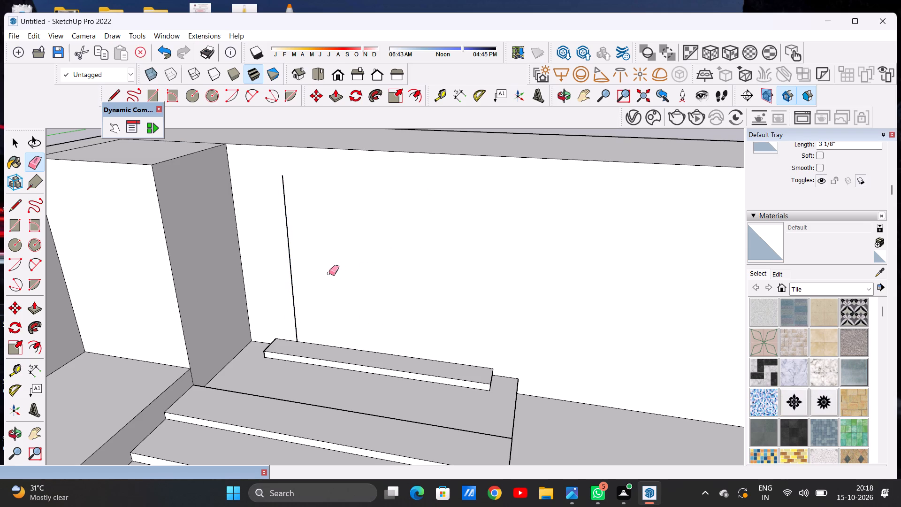
{"action": "left_click_drag", "start_coordinate": [329, 273], "coordinate": [270, 275]}
{"action": "key", "text": "space"}
Push/Pull the narrow step strip against the back wall further up.
{"action": "scroll", "coordinate": [377, 309], "scroll_direction": "down", "scroll_amount": 8}
{"action": "middle_click_drag", "start_coordinate": [473, 392], "coordinate": [361, 359]}
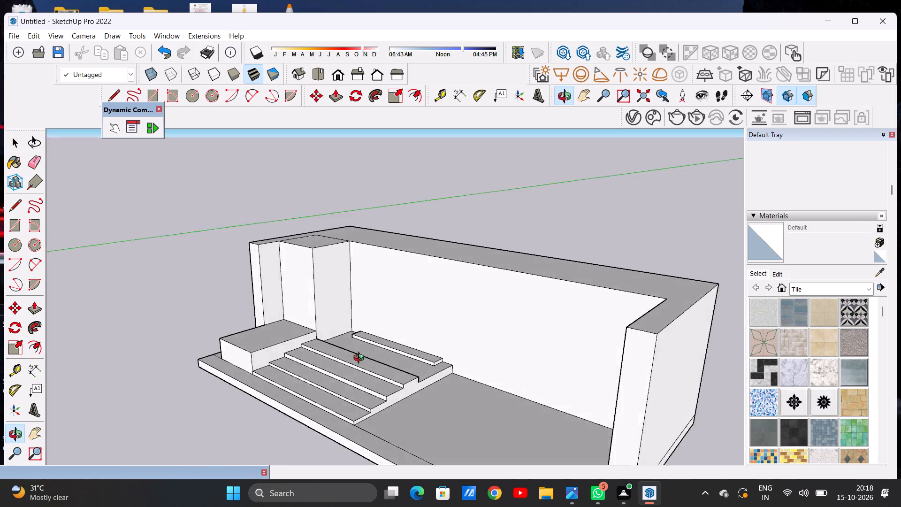
{"action": "middle_click_drag", "start_coordinate": [361, 359], "coordinate": [325, 377]}
{"action": "scroll", "coordinate": [405, 382], "scroll_direction": "up", "scroll_amount": 10}
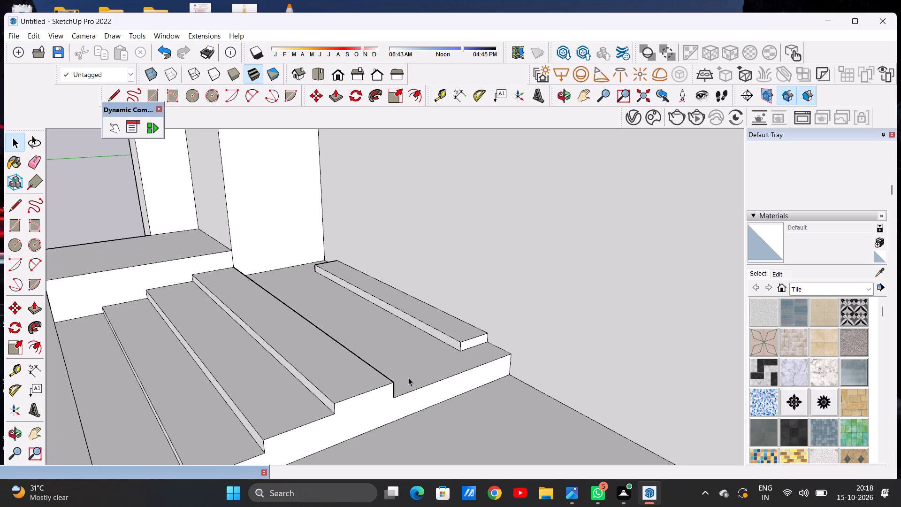
{"action": "key", "text": "p"}
{"action": "left_click", "coordinate": [457, 330]}
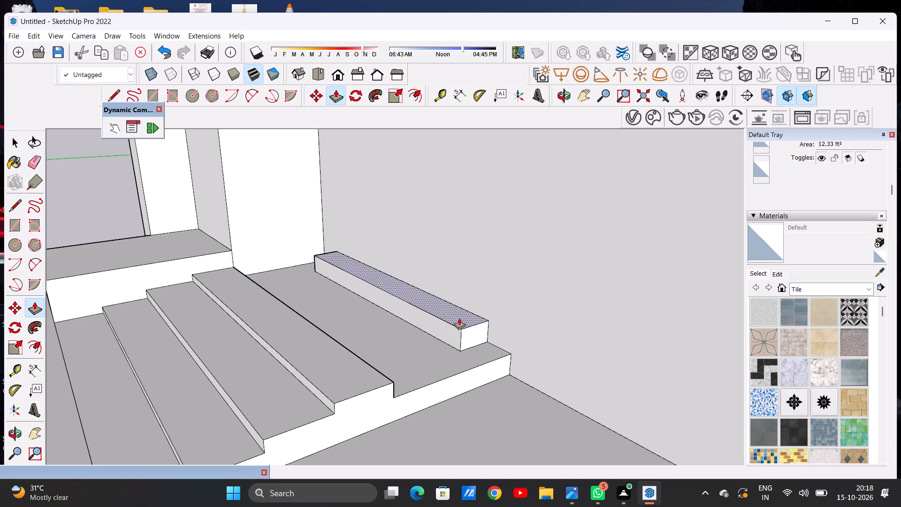
{"action": "left_click", "coordinate": [459, 318]}
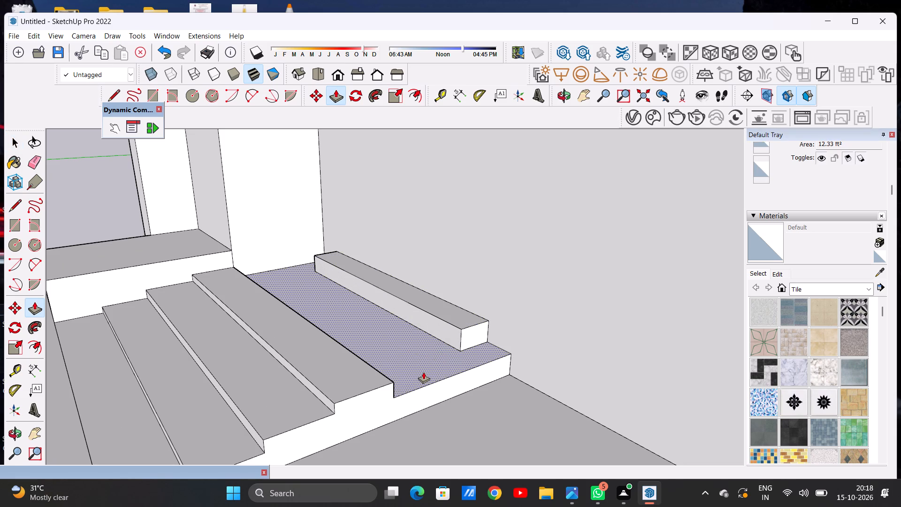
Push/Pull the landing around the narrow step up flush with the adjacent fourth tread.
{"action": "left_click", "coordinate": [423, 371]}
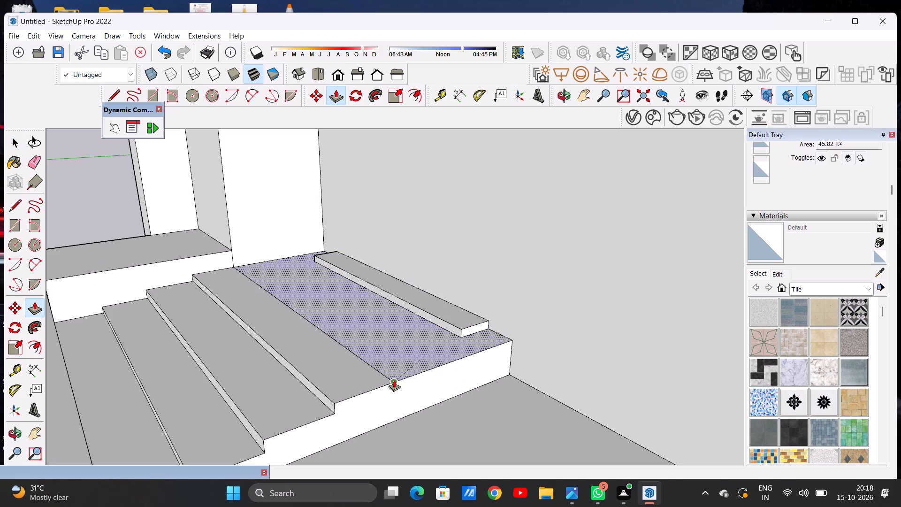
{"action": "left_click", "coordinate": [394, 380]}
{"action": "key", "text": "space"}
Examine the reshaped stairs and the blank back wall from the front.
{"action": "scroll", "coordinate": [450, 369], "scroll_direction": "down", "scroll_amount": 12}
{"action": "middle_click_drag", "start_coordinate": [367, 369], "coordinate": [419, 370]}
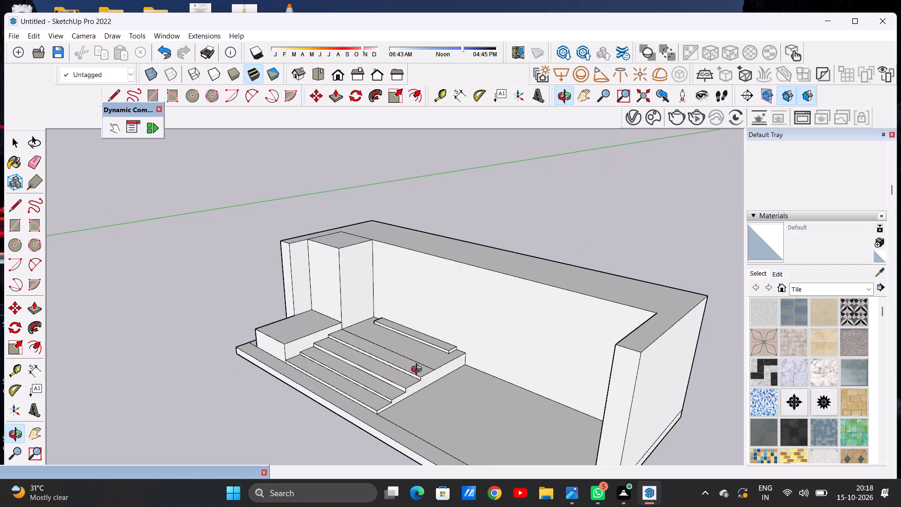
{"action": "middle_click_drag", "start_coordinate": [419, 370], "coordinate": [525, 372]}
{"action": "scroll", "coordinate": [437, 381], "scroll_direction": "up", "scroll_amount": 4}
{"action": "middle_click_drag", "start_coordinate": [405, 375], "coordinate": [446, 375]}
{"action": "scroll", "coordinate": [359, 385], "scroll_direction": "down", "scroll_amount": 3}
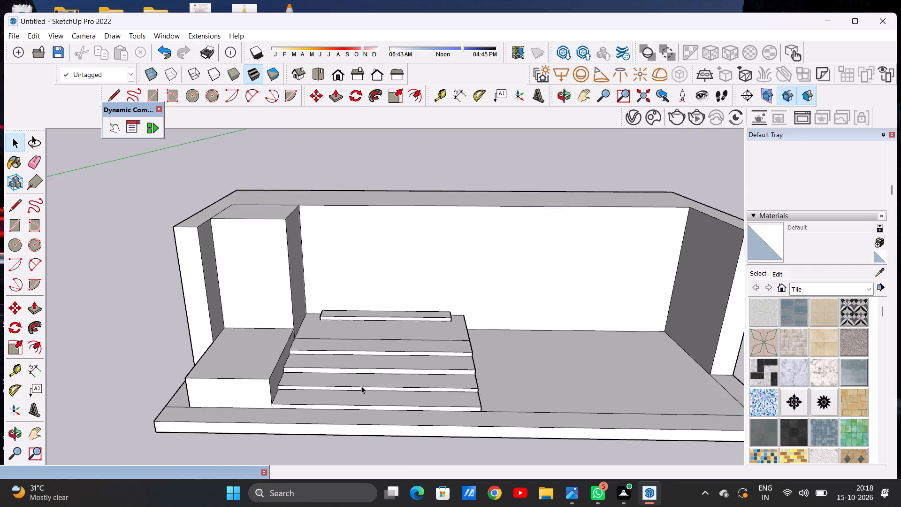
{"action": "scroll", "coordinate": [361, 386], "scroll_direction": "down", "scroll_amount": 3}
{"action": "scroll", "coordinate": [370, 314], "scroll_direction": "up", "scroll_amount": 2}
{"action": "middle_click_drag", "start_coordinate": [371, 327], "coordinate": [378, 294]}
{"action": "scroll", "coordinate": [378, 294], "scroll_direction": "up", "scroll_amount": 2}
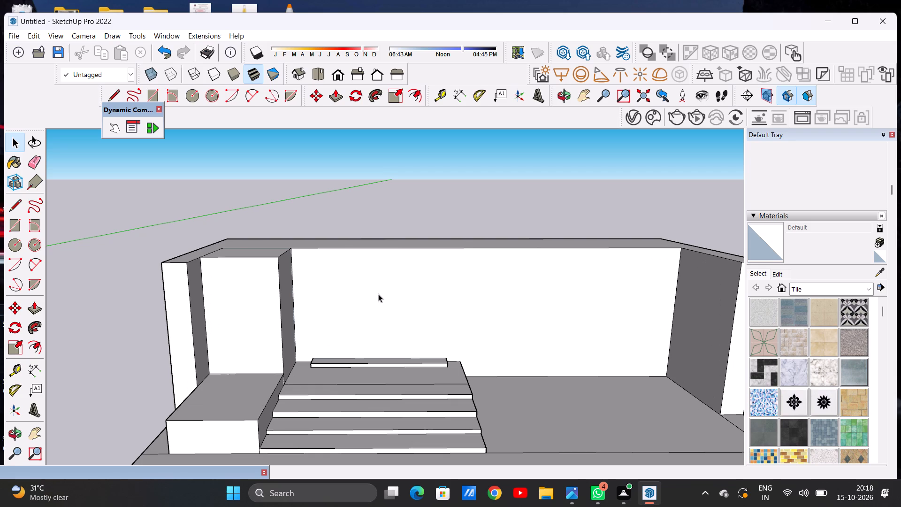
{"action": "scroll", "coordinate": [362, 319], "scroll_direction": "down", "scroll_amount": 11}
{"action": "scroll", "coordinate": [339, 338], "scroll_direction": "down", "scroll_amount": 16}
{"action": "scroll", "coordinate": [320, 374], "scroll_direction": "up", "scroll_amount": 1}
{"action": "scroll", "coordinate": [330, 373], "scroll_direction": "down", "scroll_amount": 5}
{"action": "scroll", "coordinate": [350, 346], "scroll_direction": "up", "scroll_amount": 6}
Draw a door-opening rectangle on the back wall, from just below the wall top down to the narrow step.
{"action": "middle_click_drag", "start_coordinate": [357, 350], "coordinate": [357, 343]}
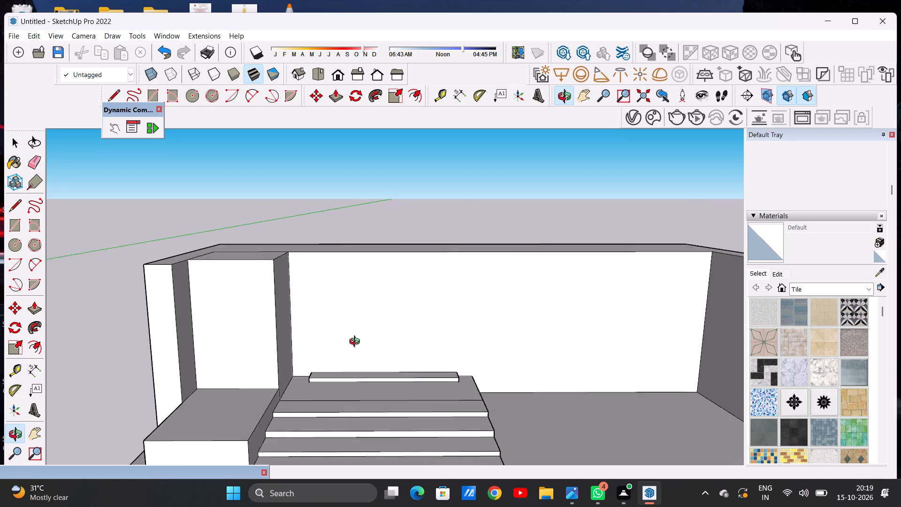
{"action": "middle_click_drag", "start_coordinate": [357, 343], "coordinate": [357, 335]}
{"action": "key", "text": "r"}
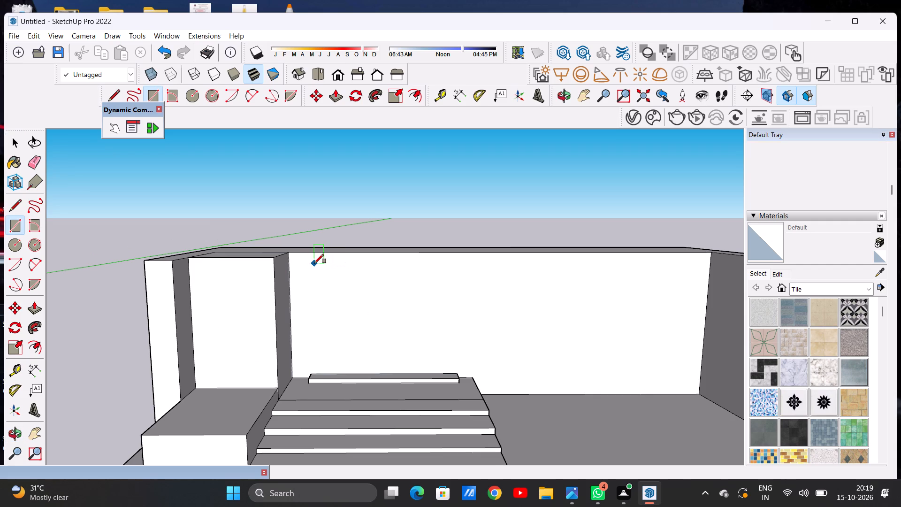
{"action": "left_click", "coordinate": [314, 263]}
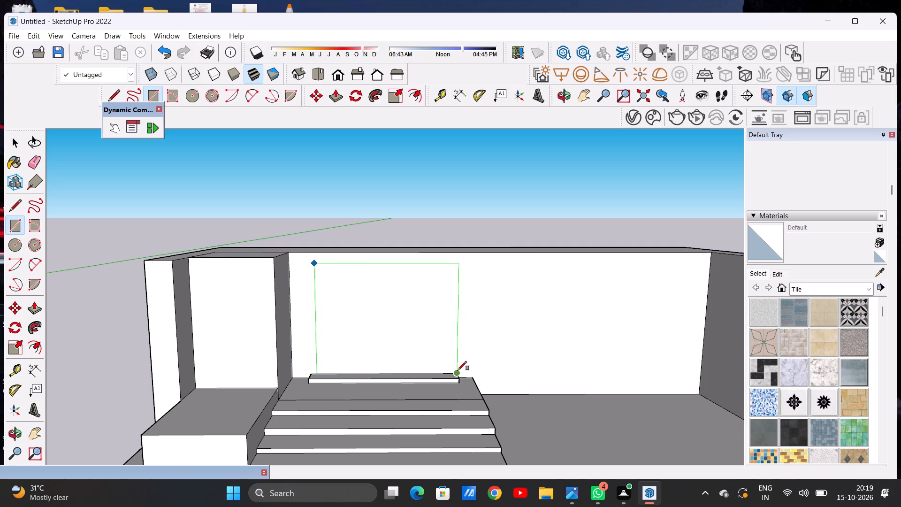
{"action": "left_click", "coordinate": [458, 370]}
{"action": "key", "text": "space"}
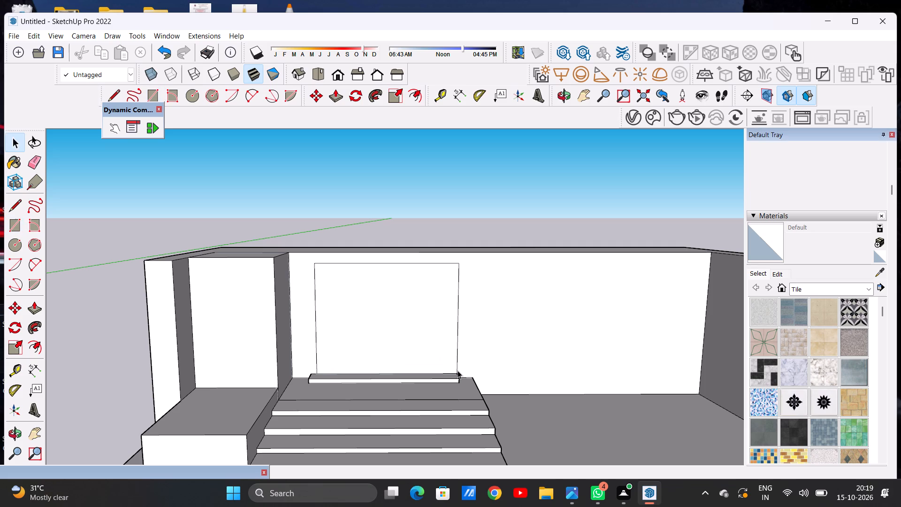
Offset the door rectangle's outline slightly inward to form the frame.
{"action": "type", "text": "OF"}
{"action": "left_click", "coordinate": [369, 288]}
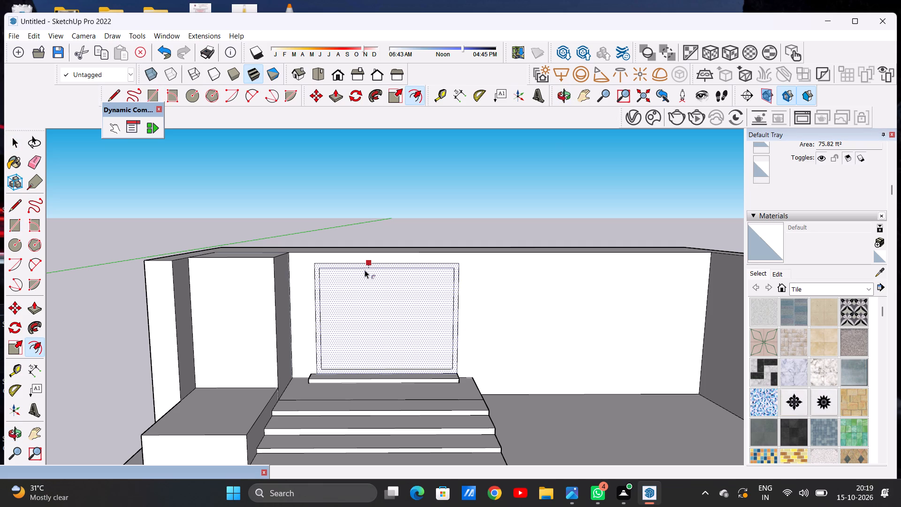
{"action": "left_click", "coordinate": [365, 270]}
{"action": "key", "text": "space"}
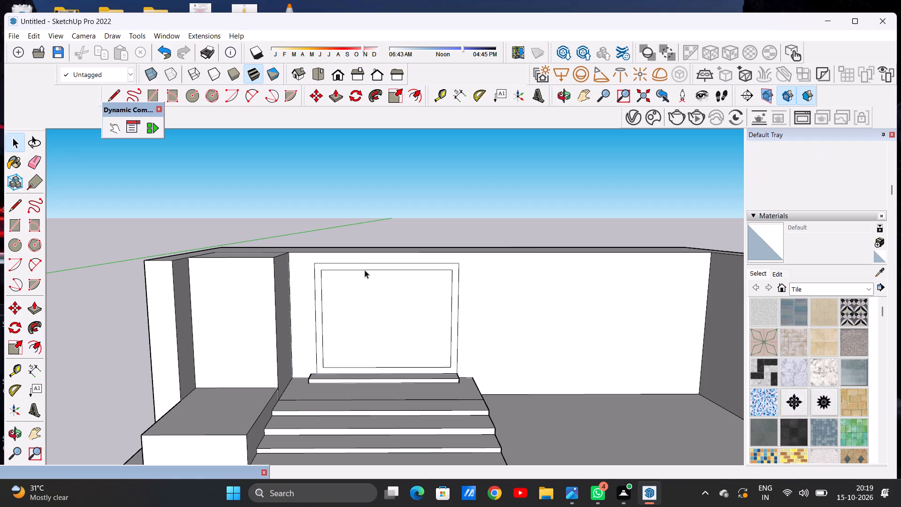
Draw a vertical centre line up from the midpoint of the inner door rectangle's bottom edge.
{"action": "type", "text": "L"}
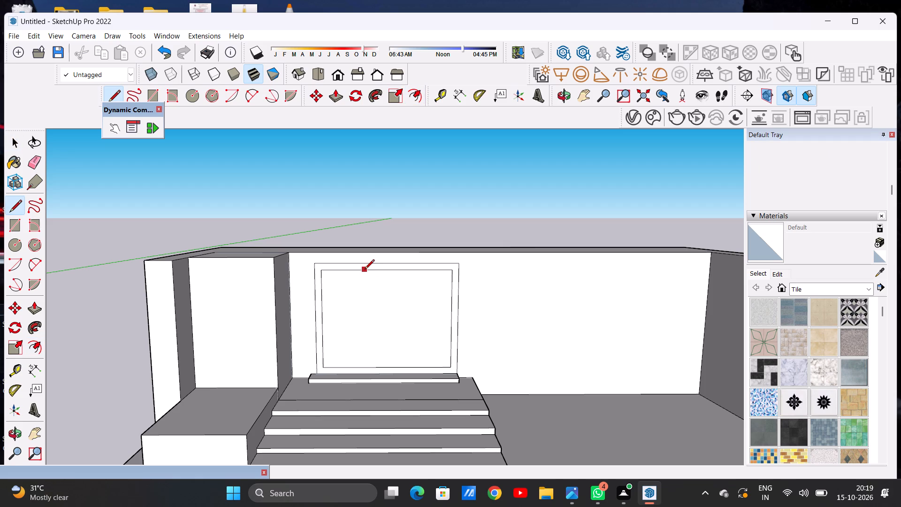
{"action": "left_click", "coordinate": [387, 366]}
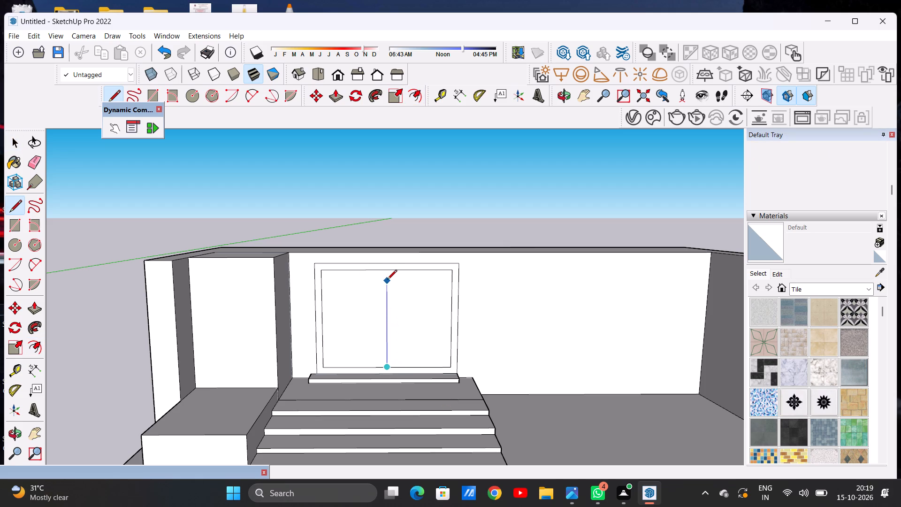
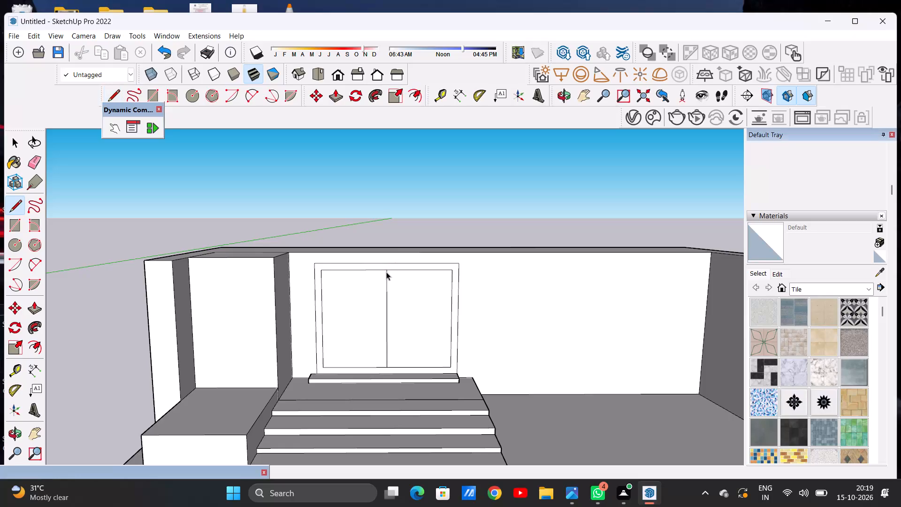
Draw a tall, narrow handle rectangle on the left door leaf, just beside the vertical centre line.
{"action": "scroll", "coordinate": [335, 300], "scroll_direction": "down", "scroll_amount": 4}
{"action": "scroll", "coordinate": [353, 313], "scroll_direction": "up", "scroll_amount": 3}
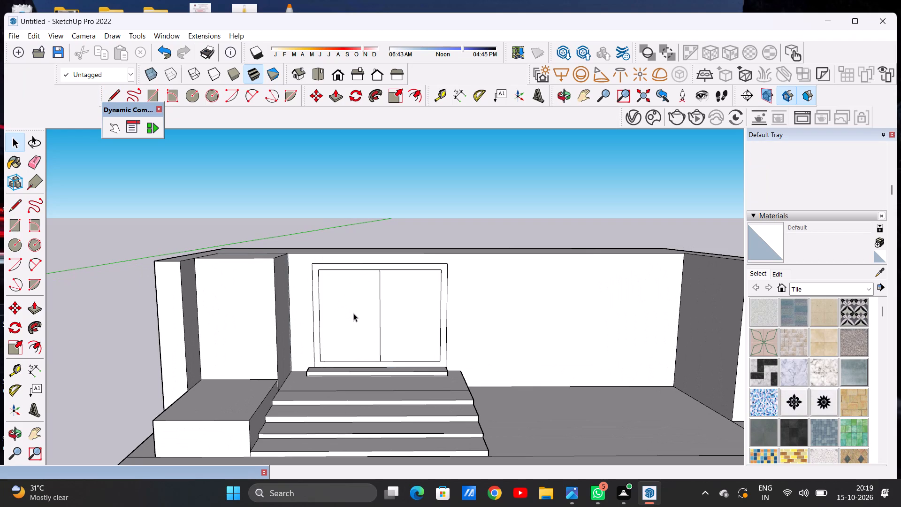
{"action": "scroll", "coordinate": [382, 332], "scroll_direction": "up", "scroll_amount": 4}
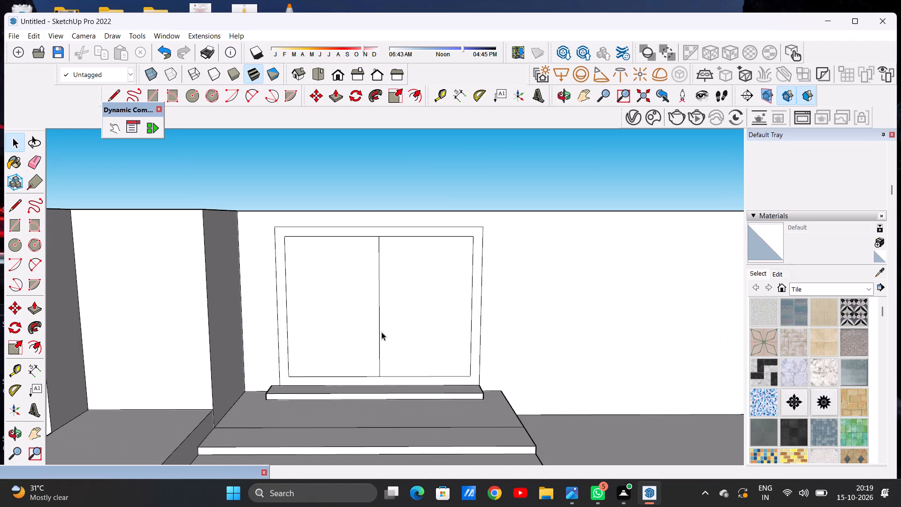
{"action": "key", "text": "r"}
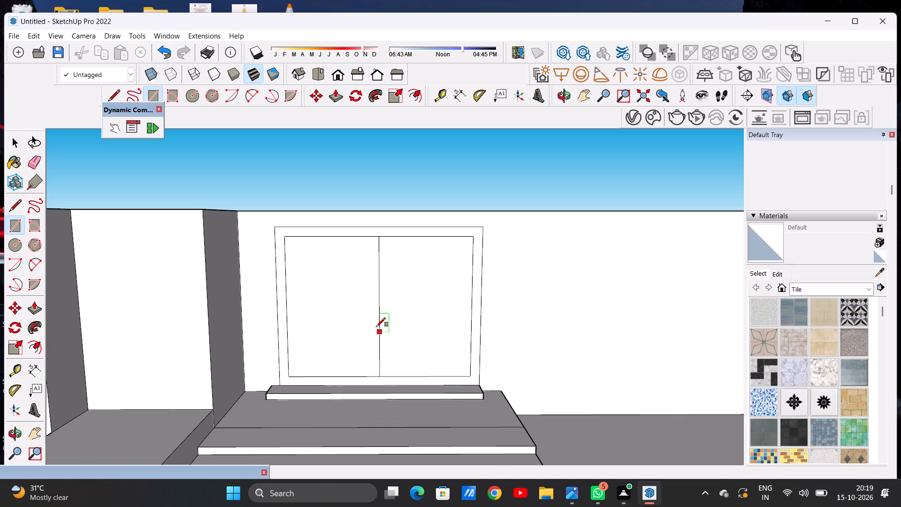
{"action": "left_click", "coordinate": [370, 270]}
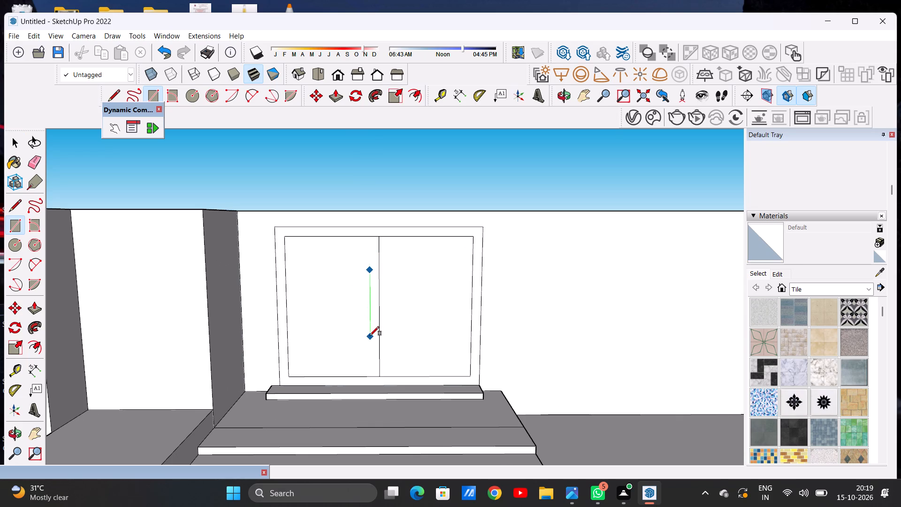
{"action": "left_click", "coordinate": [370, 347]}
{"action": "scroll", "coordinate": [365, 348], "scroll_direction": "up", "scroll_amount": 6}
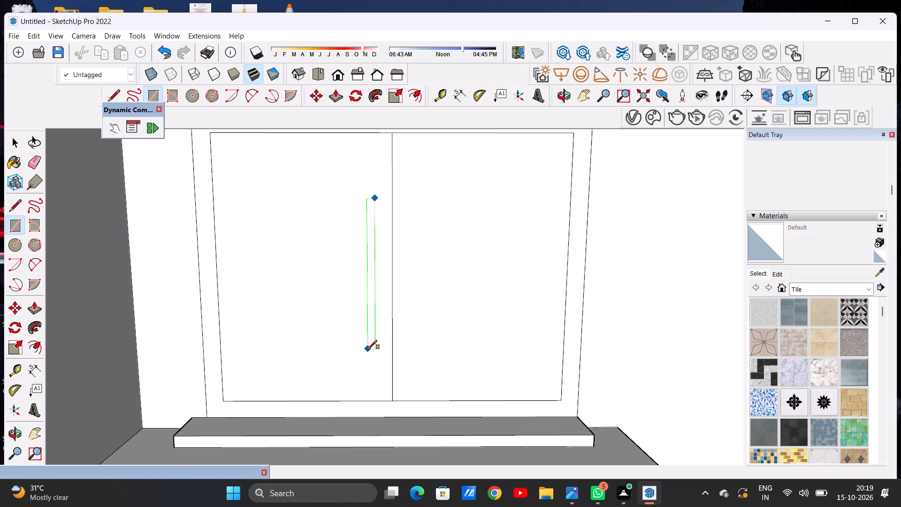
{"action": "left_click", "coordinate": [368, 349]}
{"action": "key", "text": "space"}
Copy the handle rectangle horizontally across the centre line onto the right door leaf, close to the line.
{"action": "scroll", "coordinate": [382, 329], "scroll_direction": "down", "scroll_amount": 9}
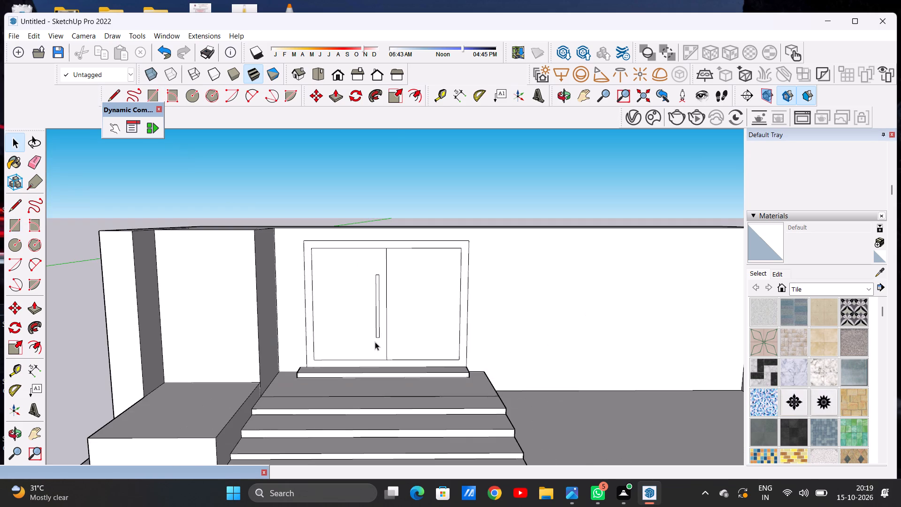
{"action": "scroll", "coordinate": [375, 342], "scroll_direction": "up", "scroll_amount": 8}
{"action": "double_click", "coordinate": [380, 324]}
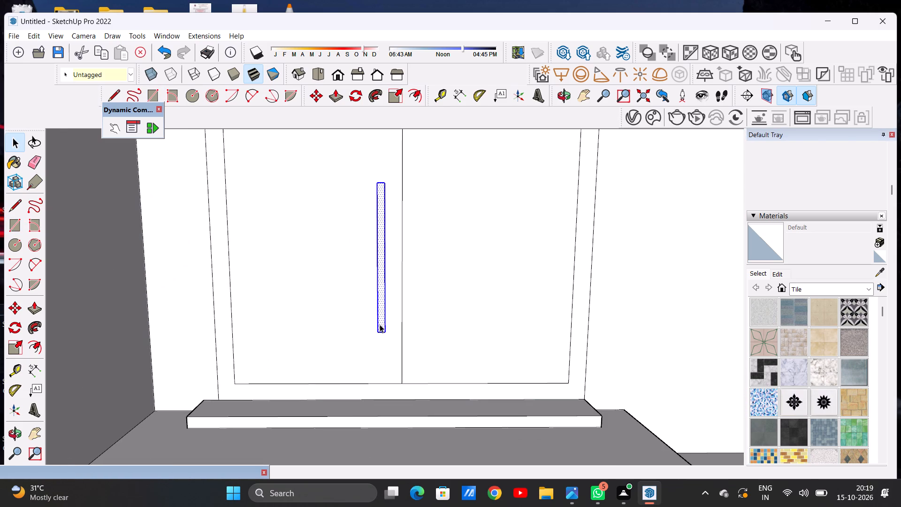
{"action": "key", "text": "m"}
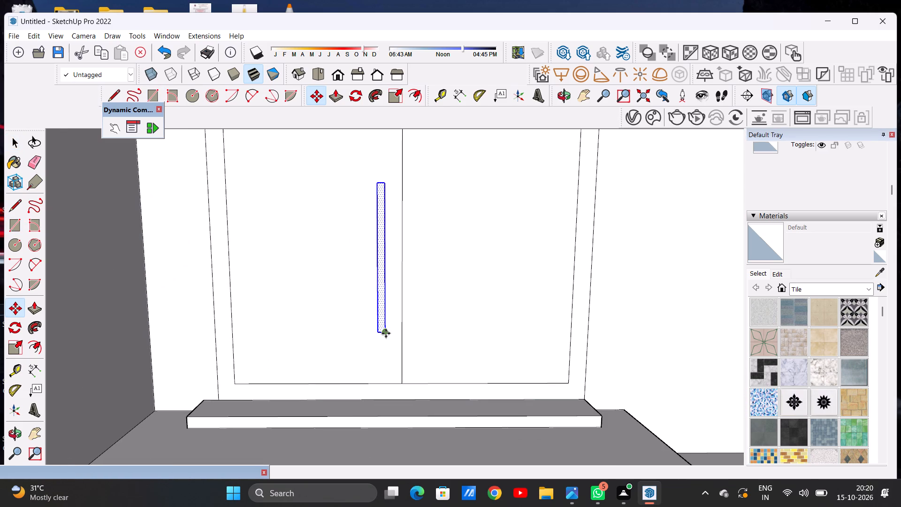
{"action": "left_click", "coordinate": [386, 333]}
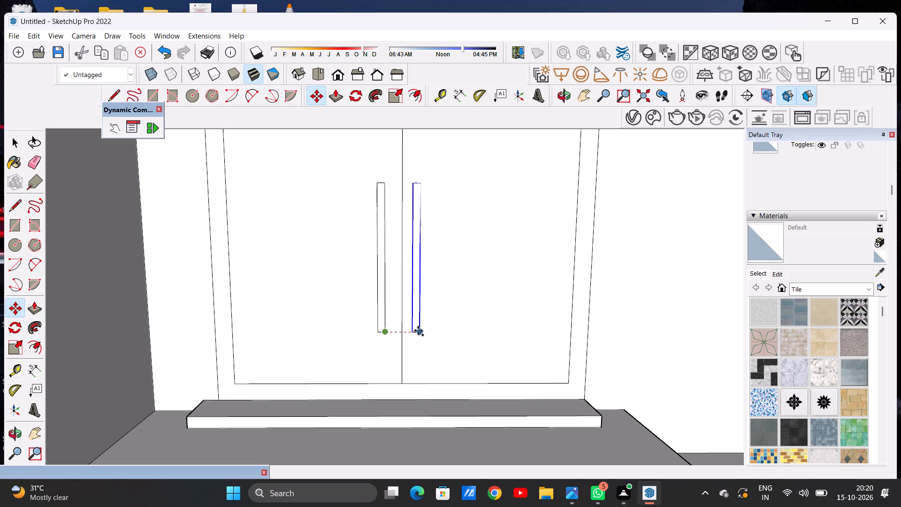
{"action": "left_click", "coordinate": [418, 330]}
{"action": "key", "text": "space"}
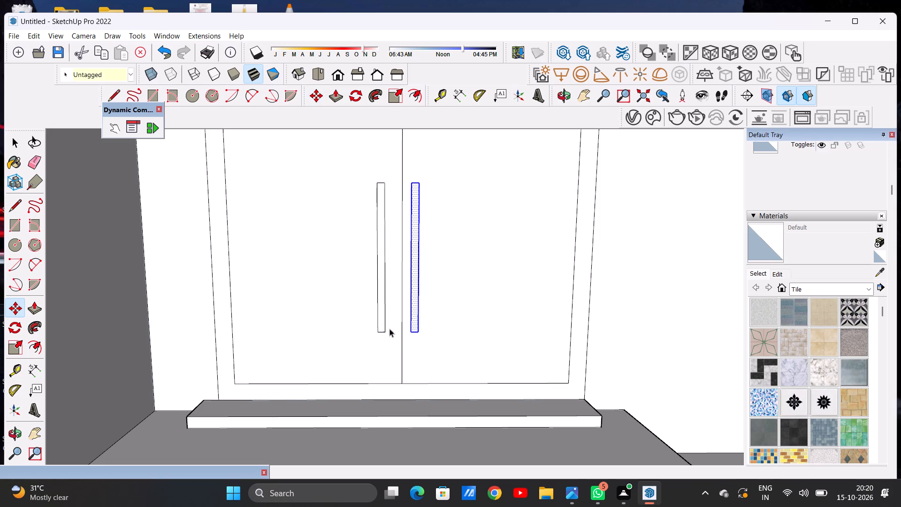
Move the left leaf's handle rectangle horizontally closer to the door's centre line, matching the right handle's spacing.
{"action": "double_click", "coordinate": [382, 327]}
{"action": "key", "text": "m"}
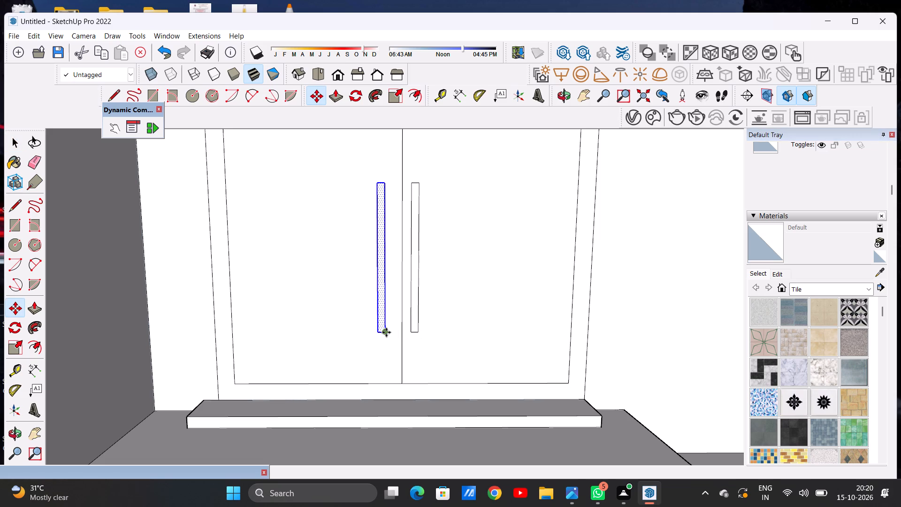
{"action": "left_click", "coordinate": [386, 332]}
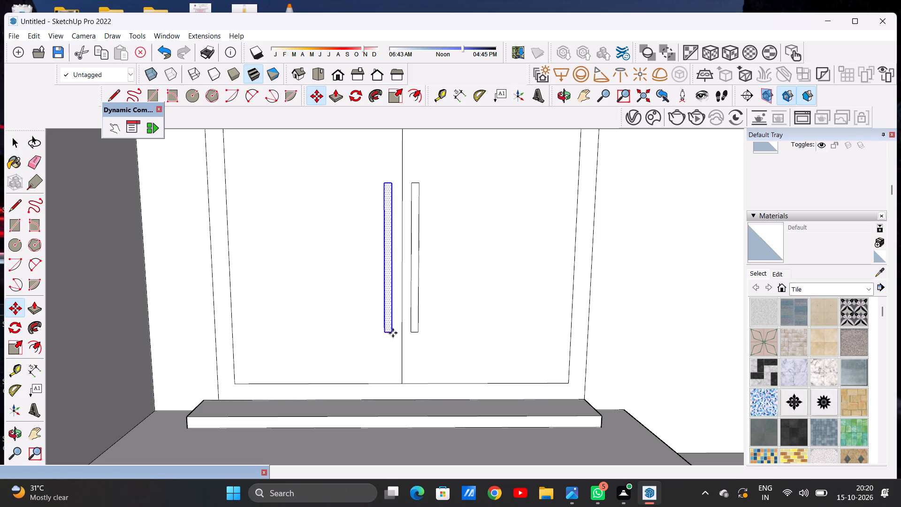
{"action": "left_click", "coordinate": [394, 333]}
{"action": "key", "text": "space"}
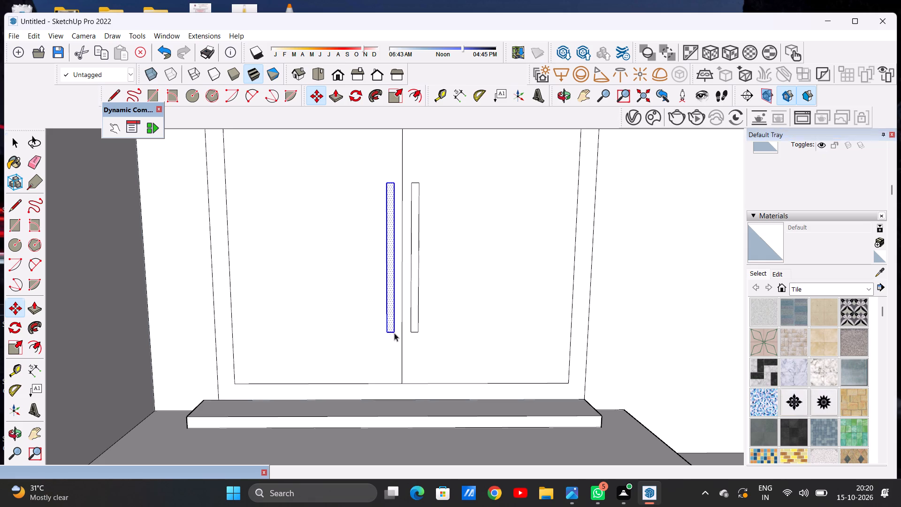
{"action": "scroll", "coordinate": [390, 313], "scroll_direction": "down", "scroll_amount": 13}
{"action": "left_click", "coordinate": [400, 200]}
{"action": "scroll", "coordinate": [408, 297], "scroll_direction": "up", "scroll_amount": 4}
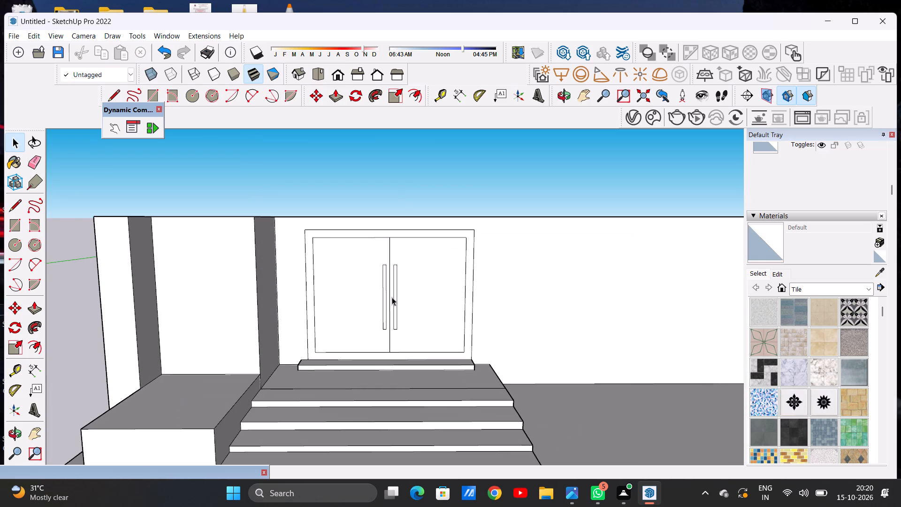
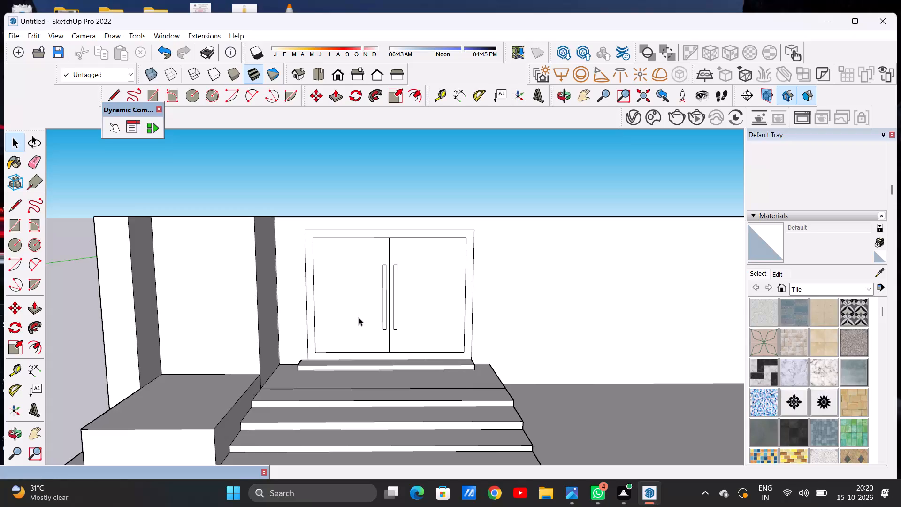
Examine the double door with its handles, the entrance steps and the whole front of the building.
{"action": "scroll", "coordinate": [335, 302], "scroll_direction": "down", "scroll_amount": 20}
{"action": "scroll", "coordinate": [335, 302], "scroll_direction": "down", "scroll_amount": 14}
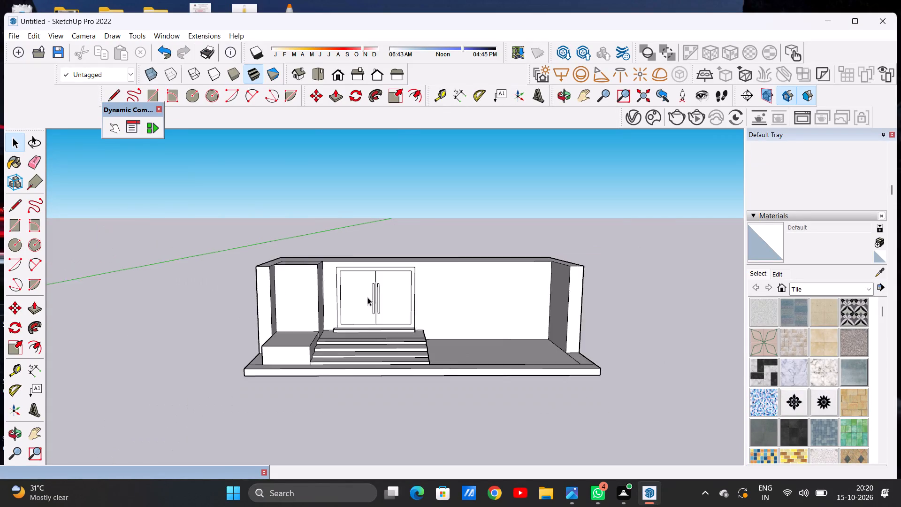
{"action": "scroll", "coordinate": [367, 297], "scroll_direction": "down", "scroll_amount": 6}
{"action": "scroll", "coordinate": [402, 294], "scroll_direction": "up", "scroll_amount": 7}
{"action": "scroll", "coordinate": [374, 326], "scroll_direction": "up", "scroll_amount": 5}
{"action": "middle_click_drag", "start_coordinate": [392, 338], "coordinate": [385, 330]}
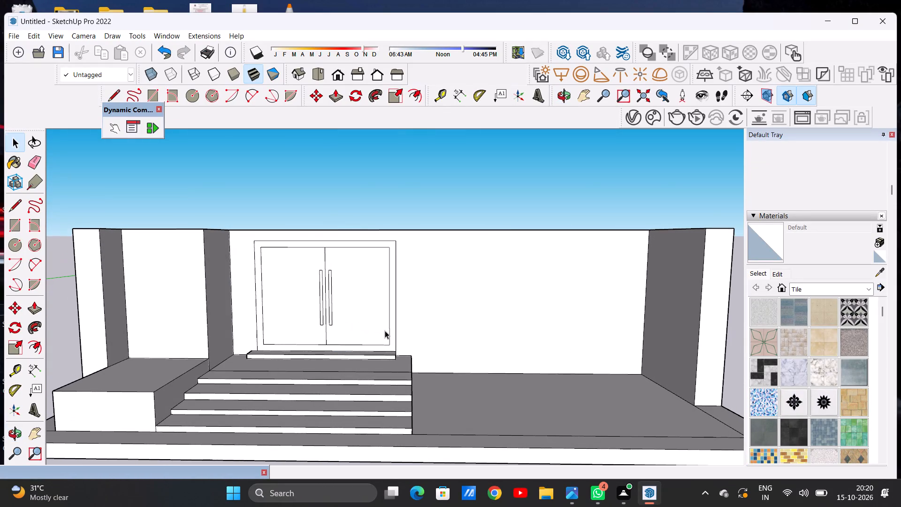
{"action": "middle_click_drag", "start_coordinate": [404, 369], "coordinate": [361, 398]}
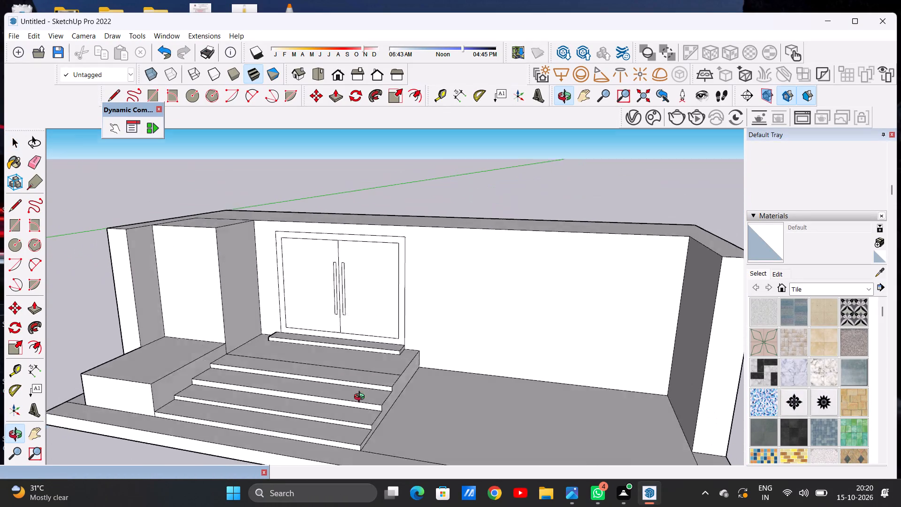
{"action": "middle_click_drag", "start_coordinate": [361, 398], "coordinate": [388, 397]}
{"action": "scroll", "coordinate": [283, 366], "scroll_direction": "down", "scroll_amount": 6}
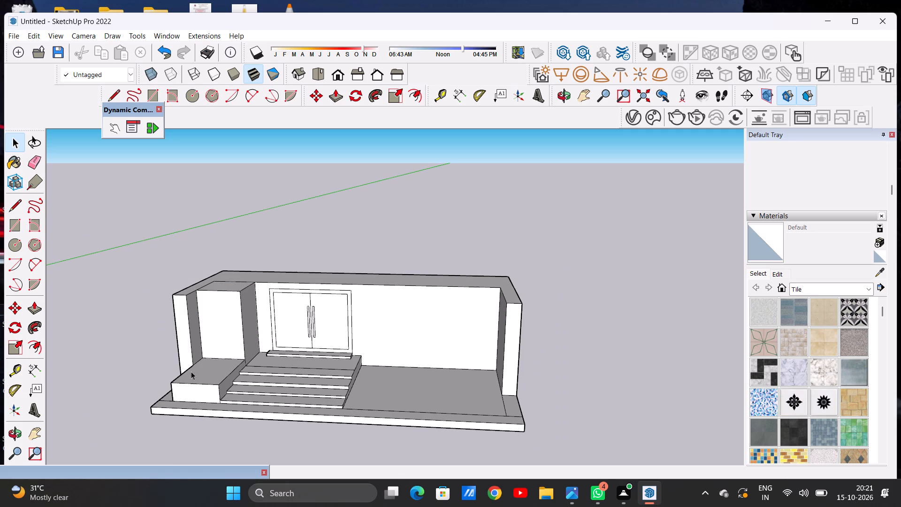
Push/Pull the slab strip in front of the left side wall upward to about half the wall's height, beside the low block.
{"action": "middle_click_drag", "start_coordinate": [182, 371], "coordinate": [342, 356]}
{"action": "scroll", "coordinate": [267, 292], "scroll_direction": "down", "scroll_amount": 5}
{"action": "middle_click_drag", "start_coordinate": [245, 367], "coordinate": [248, 395]}
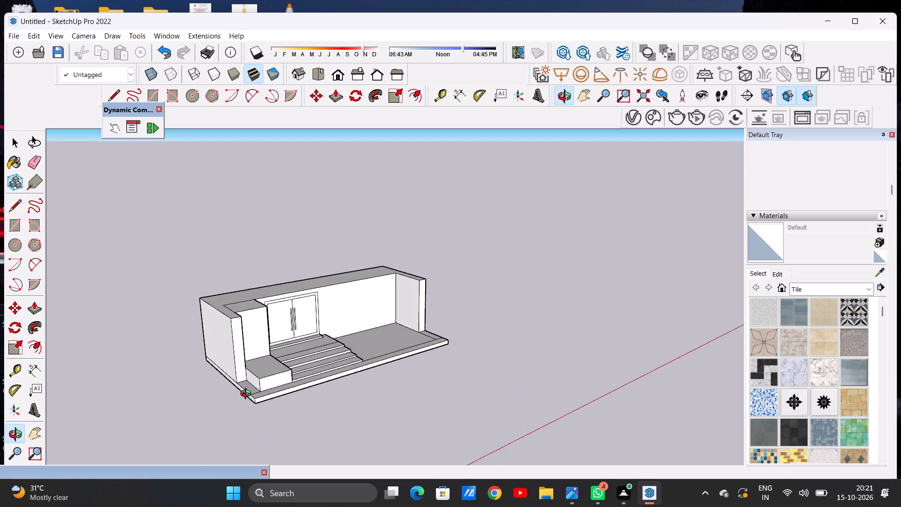
{"action": "middle_click_drag", "start_coordinate": [248, 395], "coordinate": [247, 407]}
{"action": "scroll", "coordinate": [252, 399], "scroll_direction": "up", "scroll_amount": 9}
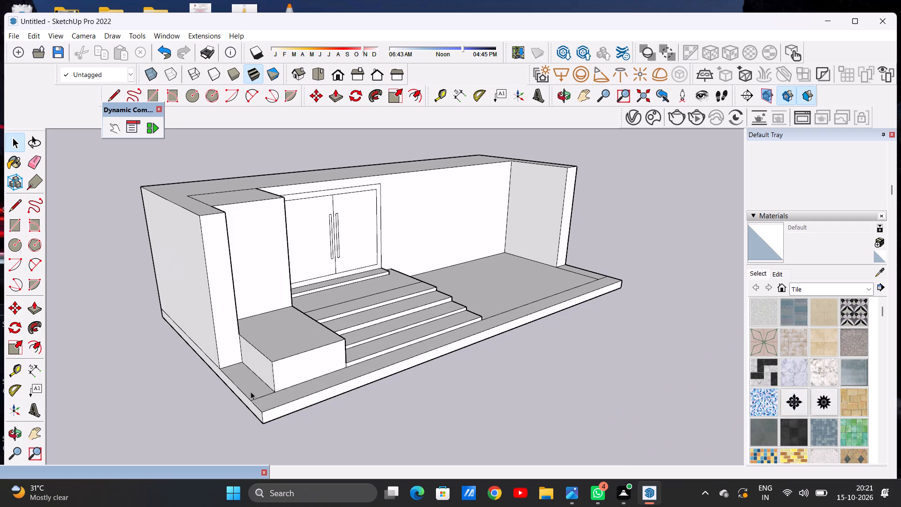
{"action": "middle_click_drag", "start_coordinate": [288, 380], "coordinate": [302, 378]}
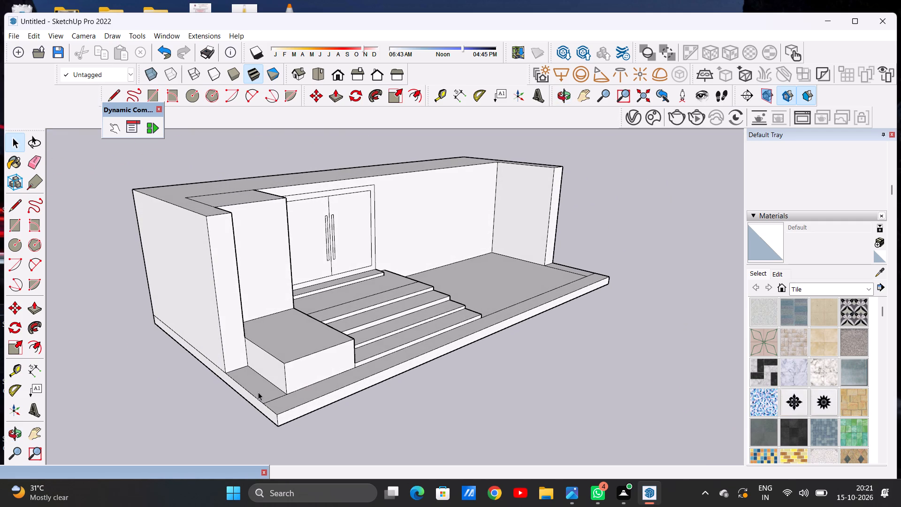
{"action": "key", "text": "p"}
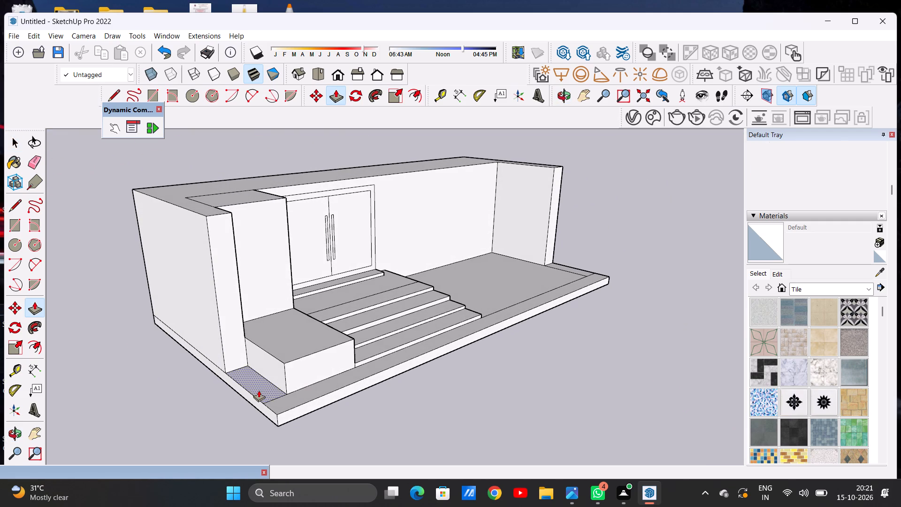
{"action": "left_click", "coordinate": [259, 390]}
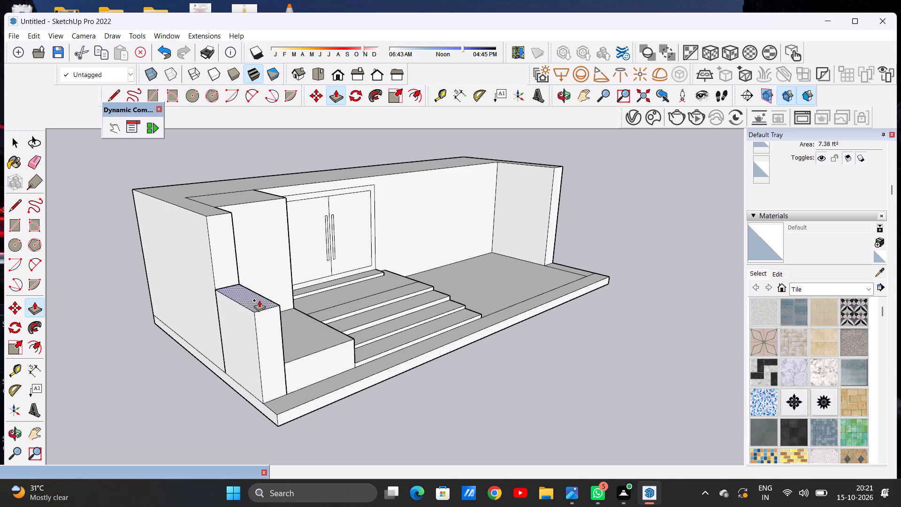
{"action": "left_click", "coordinate": [261, 310]}
{"action": "key", "text": "space"}
Examine the building from the top, the front and oblique angles, including the half-height wall and the entrance steps.
{"action": "scroll", "coordinate": [260, 311], "scroll_direction": "down", "scroll_amount": 3}
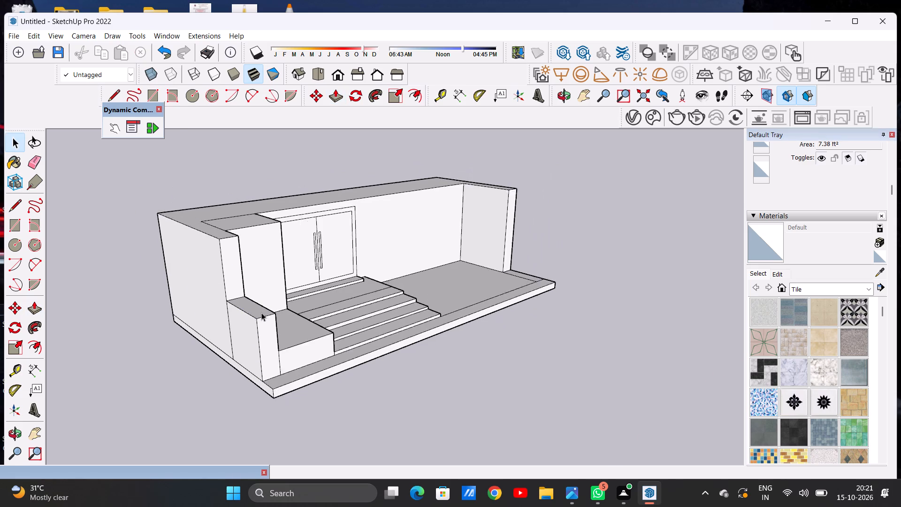
{"action": "scroll", "coordinate": [261, 313], "scroll_direction": "down", "scroll_amount": 3}
{"action": "middle_click_drag", "start_coordinate": [317, 329], "coordinate": [209, 329]}
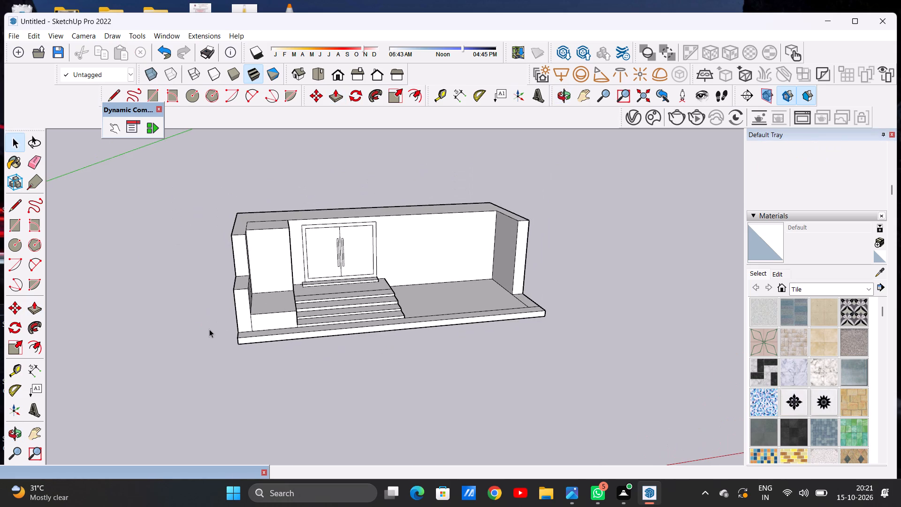
{"action": "scroll", "coordinate": [245, 308], "scroll_direction": "down", "scroll_amount": 6}
{"action": "middle_click_drag", "start_coordinate": [318, 309], "coordinate": [205, 362]}
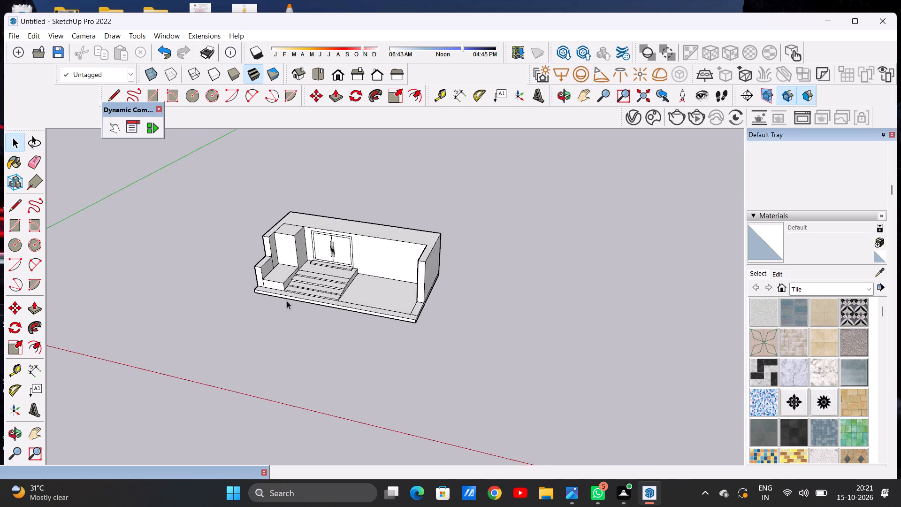
{"action": "scroll", "coordinate": [331, 261], "scroll_direction": "up", "scroll_amount": 7}
{"action": "left_click", "coordinate": [309, 72]}
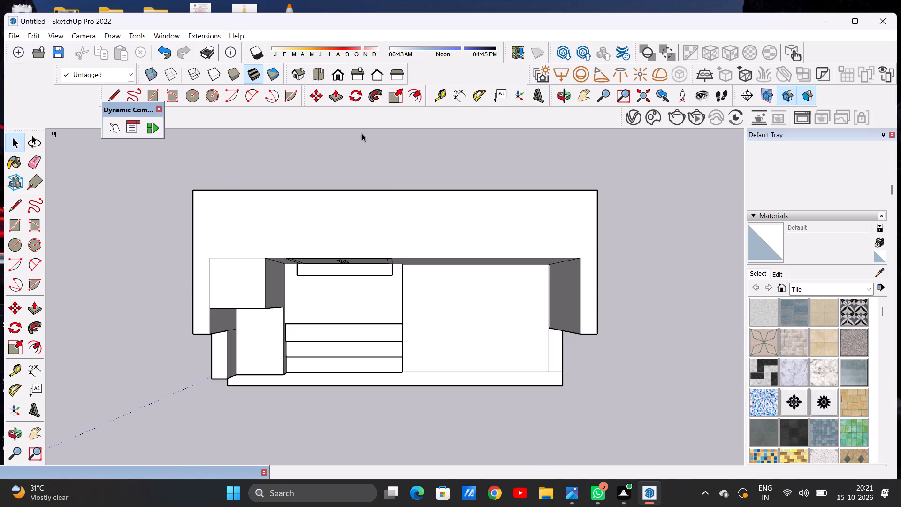
{"action": "left_click", "coordinate": [339, 73]}
{"action": "scroll", "coordinate": [353, 269], "scroll_direction": "up", "scroll_amount": 3}
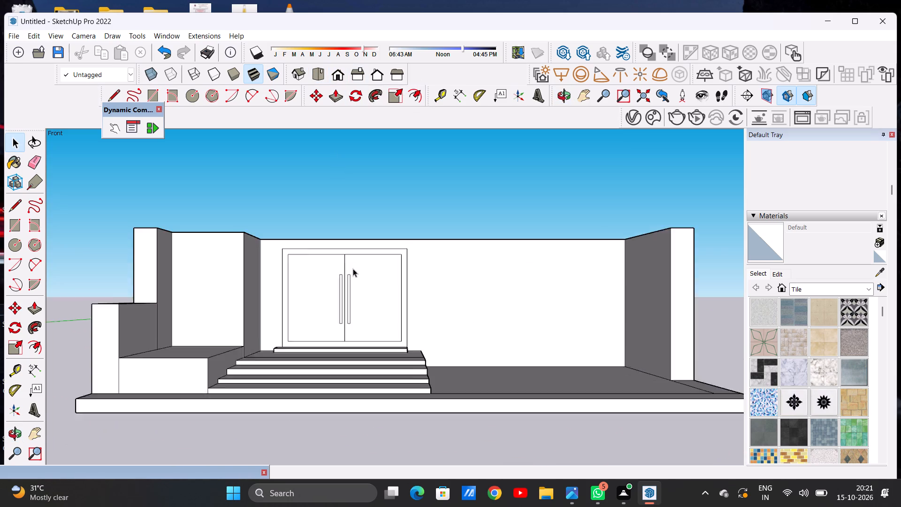
{"action": "scroll", "coordinate": [353, 269], "scroll_direction": "up", "scroll_amount": 1}
{"action": "middle_click_drag", "start_coordinate": [433, 251], "coordinate": [423, 378]}
{"action": "scroll", "coordinate": [391, 310], "scroll_direction": "down", "scroll_amount": 4}
{"action": "middle_click_drag", "start_coordinate": [443, 317], "coordinate": [431, 359]}
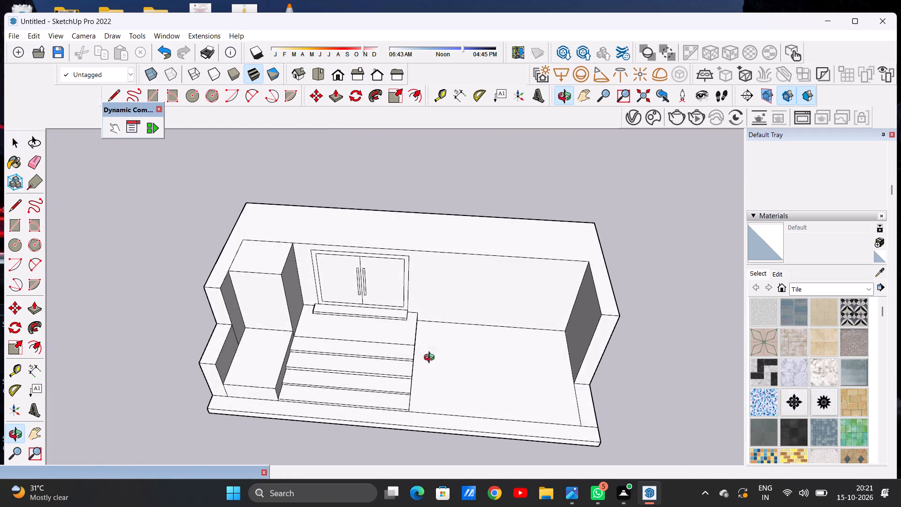
{"action": "middle_click_drag", "start_coordinate": [431, 359], "coordinate": [431, 359]}
{"action": "scroll", "coordinate": [353, 363], "scroll_direction": "up", "scroll_amount": 6}
{"action": "middle_click_drag", "start_coordinate": [425, 381], "coordinate": [275, 315]}
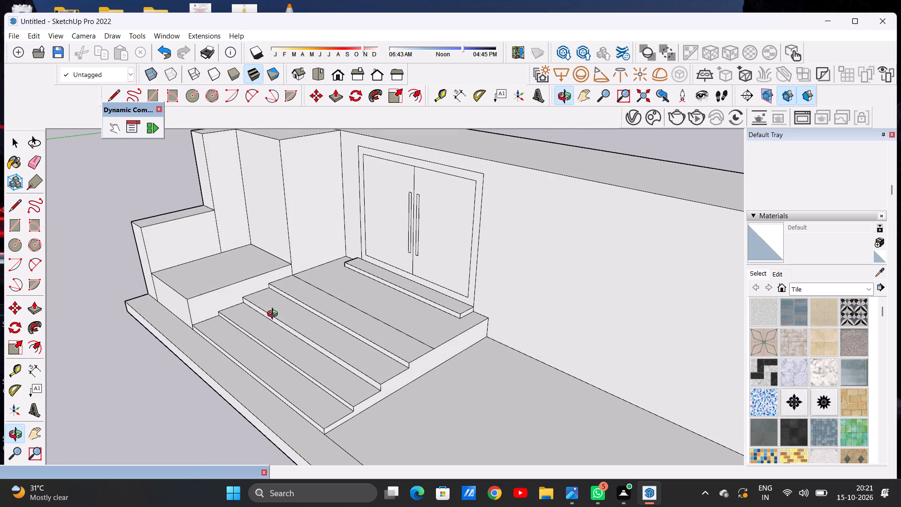
{"action": "middle_click_drag", "start_coordinate": [275, 315], "coordinate": [368, 325]}
{"action": "scroll", "coordinate": [397, 321], "scroll_direction": "down", "scroll_amount": 8}
{"action": "middle_click_drag", "start_coordinate": [450, 330], "coordinate": [461, 323]}
{"action": "middle_click_drag", "start_coordinate": [467, 322], "coordinate": [489, 284]}
{"action": "scroll", "coordinate": [489, 284], "scroll_direction": "up", "scroll_amount": 1}
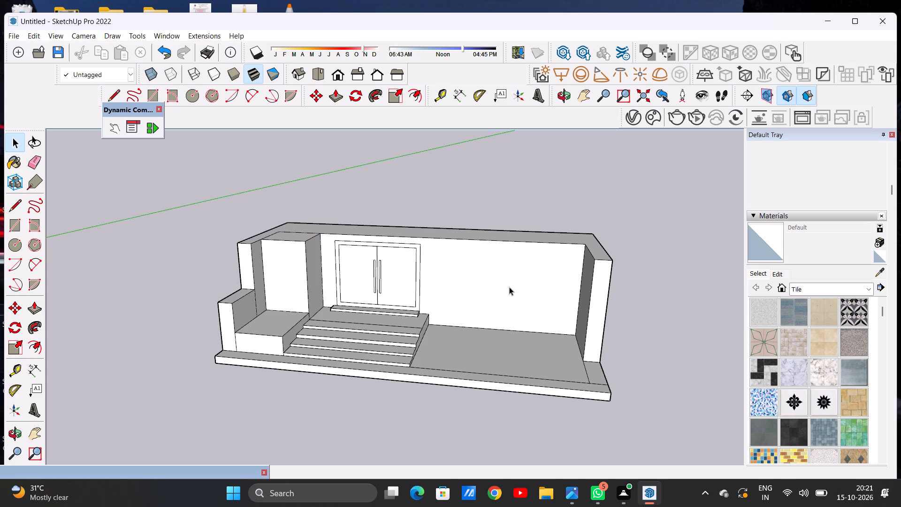
Push/Pull the front end face of the right side wall a short distance forward, toward the slab's front edge.
{"action": "middle_click_drag", "start_coordinate": [495, 315], "coordinate": [476, 410]}
{"action": "middle_click_drag", "start_coordinate": [490, 324], "coordinate": [436, 426]}
{"action": "middle_click_drag", "start_coordinate": [491, 392], "coordinate": [493, 386]}
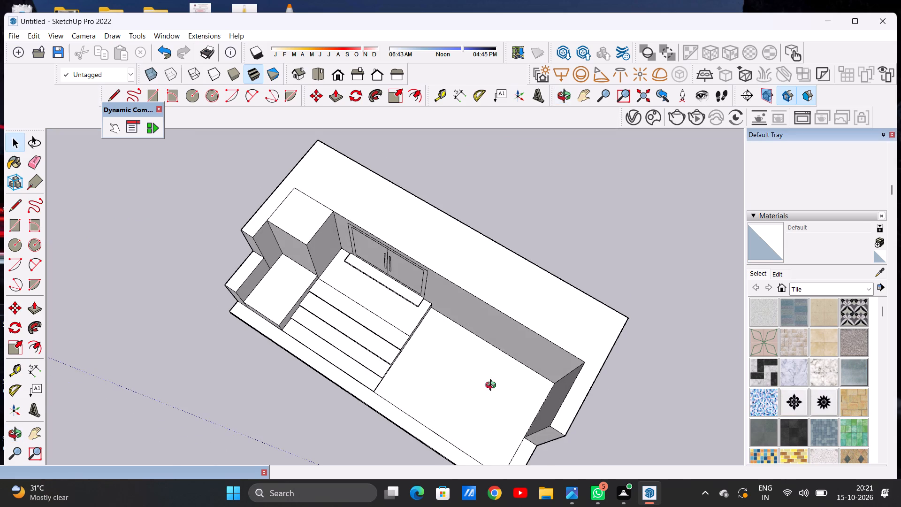
{"action": "middle_click_drag", "start_coordinate": [493, 386], "coordinate": [497, 363]}
{"action": "scroll", "coordinate": [505, 334], "scroll_direction": "down", "scroll_amount": 7}
{"action": "scroll", "coordinate": [519, 369], "scroll_direction": "up", "scroll_amount": 5}
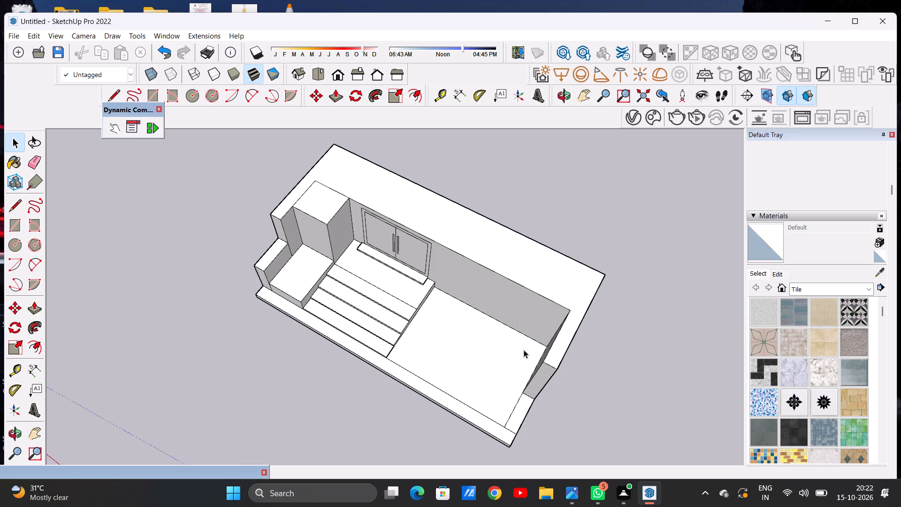
{"action": "scroll", "coordinate": [516, 361], "scroll_direction": "down", "scroll_amount": 7}
{"action": "middle_click_drag", "start_coordinate": [493, 377], "coordinate": [561, 381]}
{"action": "scroll", "coordinate": [529, 361], "scroll_direction": "up", "scroll_amount": 4}
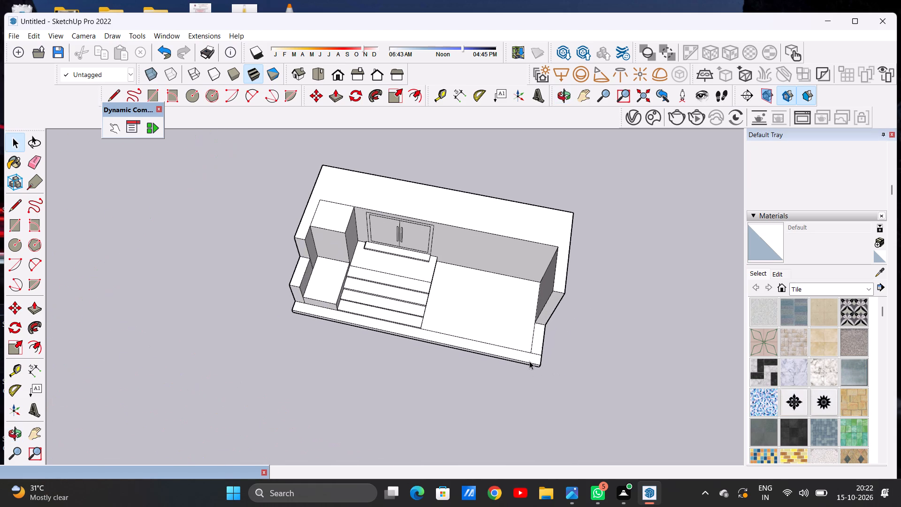
{"action": "scroll", "coordinate": [529, 361], "scroll_direction": "up", "scroll_amount": 3}
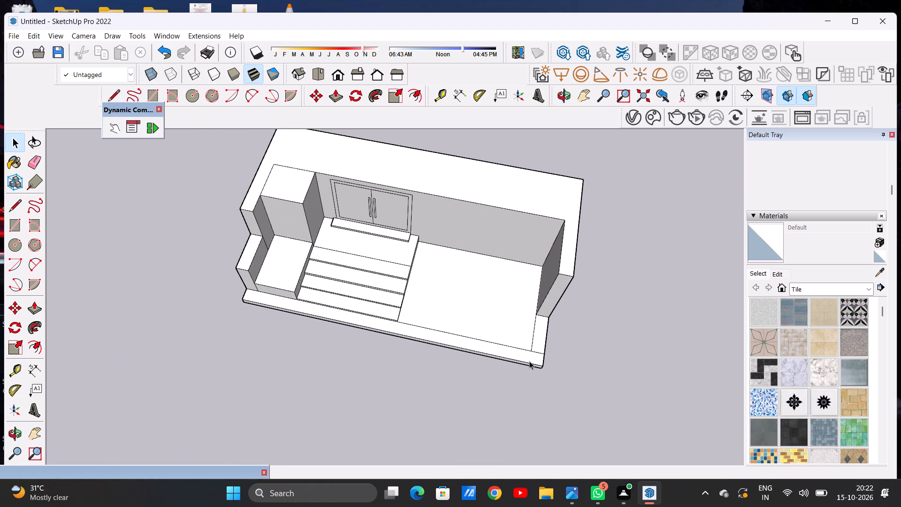
{"action": "scroll", "coordinate": [535, 338], "scroll_direction": "down", "scroll_amount": 3}
{"action": "key", "text": "p"}
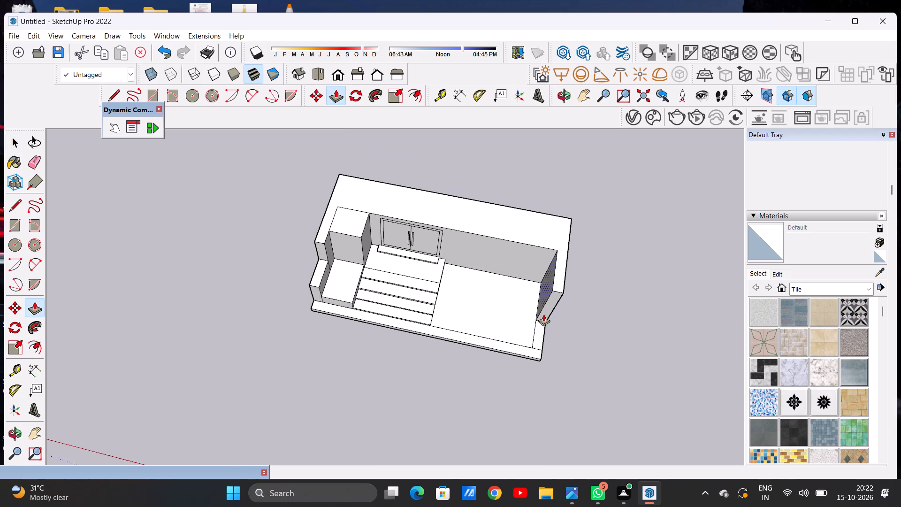
{"action": "left_click", "coordinate": [545, 307]}
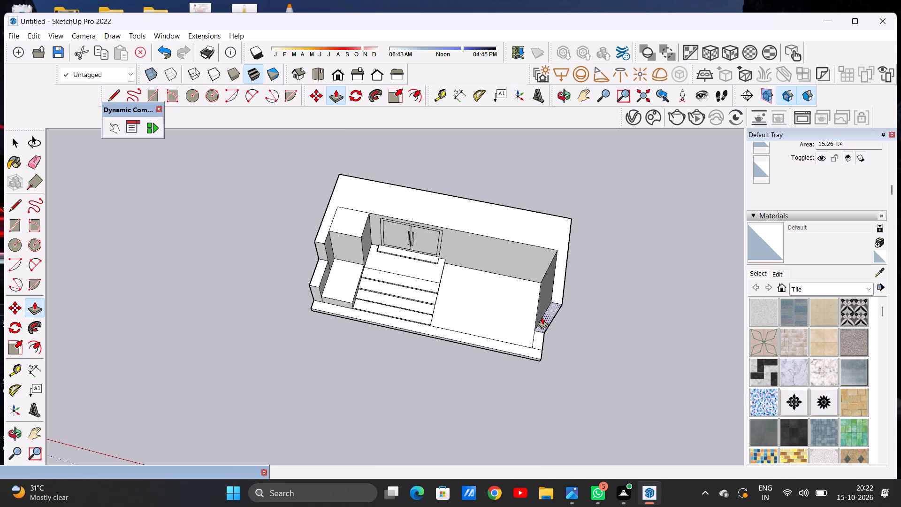
{"action": "left_click", "coordinate": [542, 317]}
{"action": "key", "text": "space"}
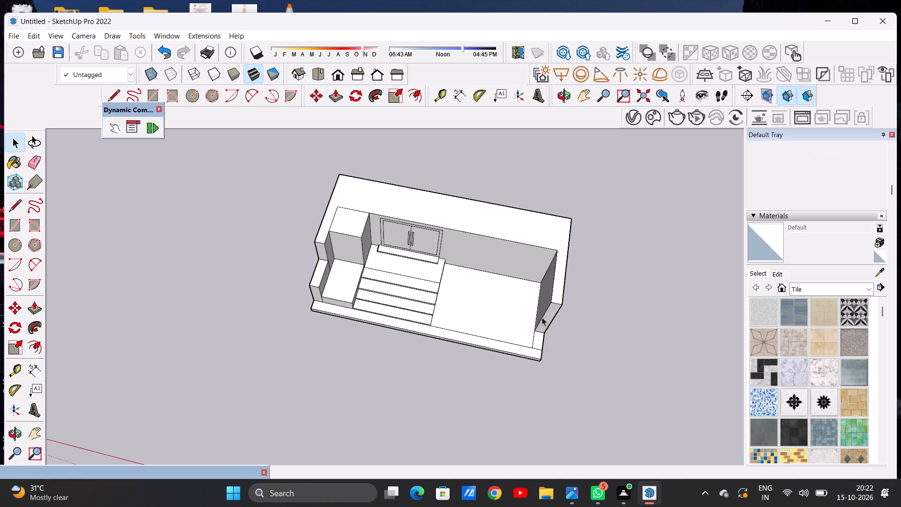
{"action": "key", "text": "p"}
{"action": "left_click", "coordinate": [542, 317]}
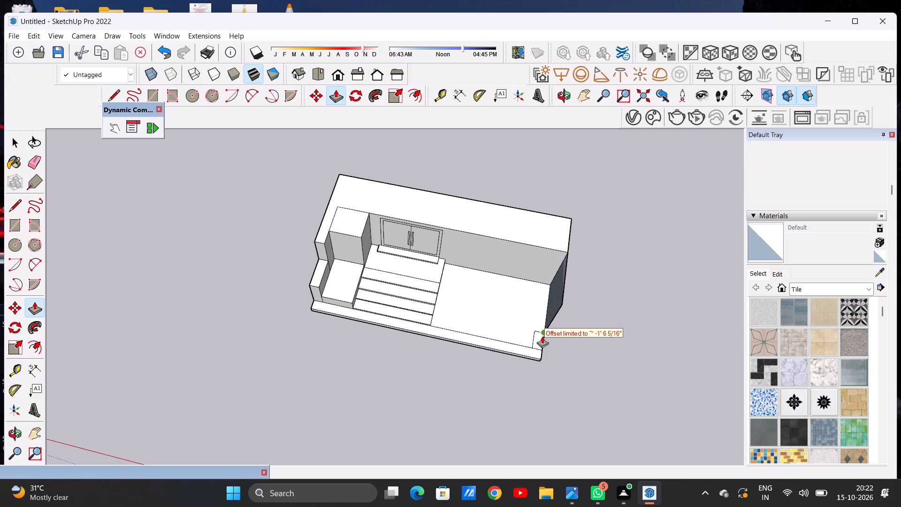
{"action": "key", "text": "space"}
Push/Pull the right side wall's front end face farther forward, up to the inset line along the slab's front edge.
{"action": "scroll", "coordinate": [507, 329], "scroll_direction": "down", "scroll_amount": 7}
{"action": "middle_click_drag", "start_coordinate": [513, 316], "coordinate": [471, 255]}
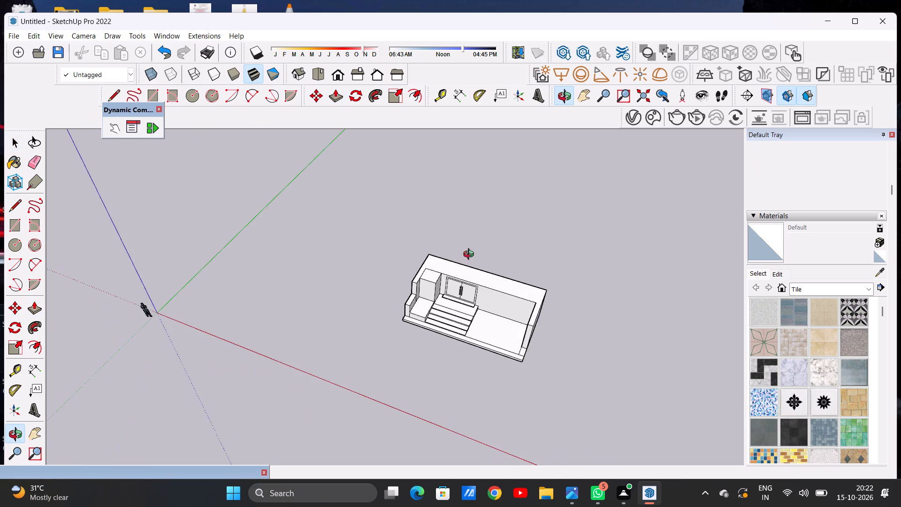
{"action": "middle_click_drag", "start_coordinate": [471, 255], "coordinate": [458, 220]}
{"action": "scroll", "coordinate": [521, 329], "scroll_direction": "up", "scroll_amount": 8}
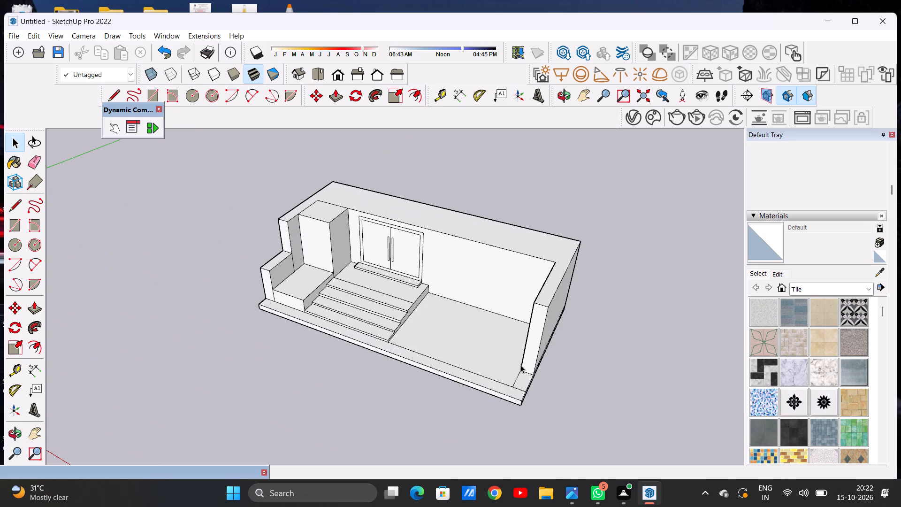
{"action": "scroll", "coordinate": [520, 365], "scroll_direction": "up", "scroll_amount": 3}
{"action": "key", "text": "p"}
{"action": "left_click", "coordinate": [534, 336]}
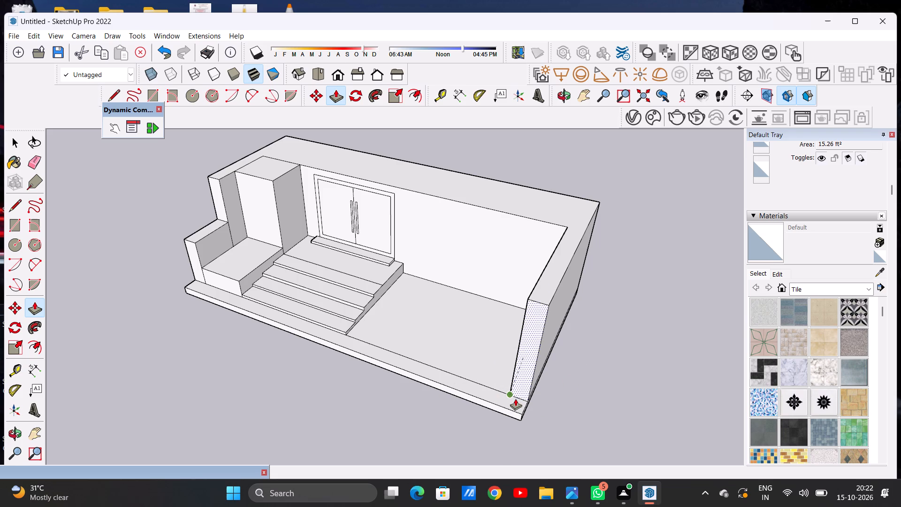
{"action": "left_click", "coordinate": [515, 399]}
{"action": "key", "text": "space"}
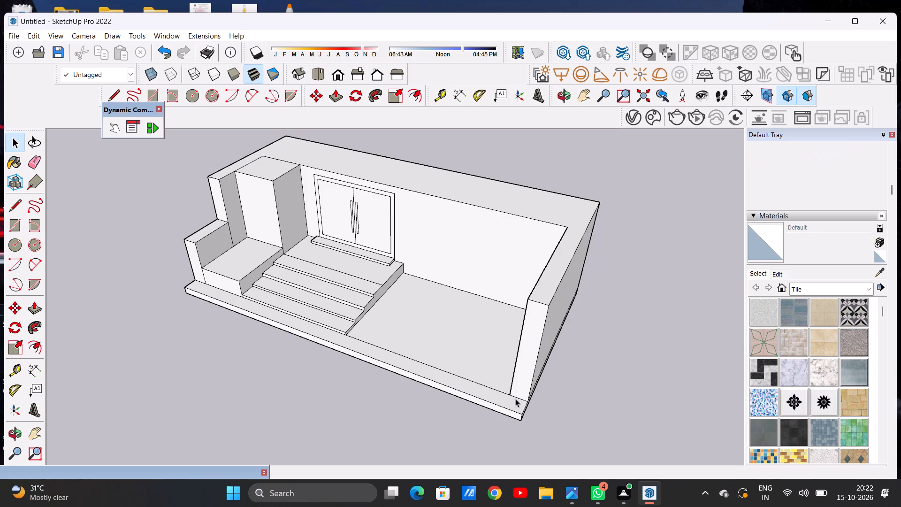
Examine the building from several angles, checking the side walls, the entrance steps and the open floor area.
{"action": "scroll", "coordinate": [473, 375], "scroll_direction": "down", "scroll_amount": 20}
{"action": "scroll", "coordinate": [473, 375], "scroll_direction": "down", "scroll_amount": 6}
{"action": "scroll", "coordinate": [403, 280], "scroll_direction": "down", "scroll_amount": 14}
{"action": "scroll", "coordinate": [373, 271], "scroll_direction": "up", "scroll_amount": 14}
{"action": "middle_click_drag", "start_coordinate": [405, 293], "coordinate": [336, 253]}
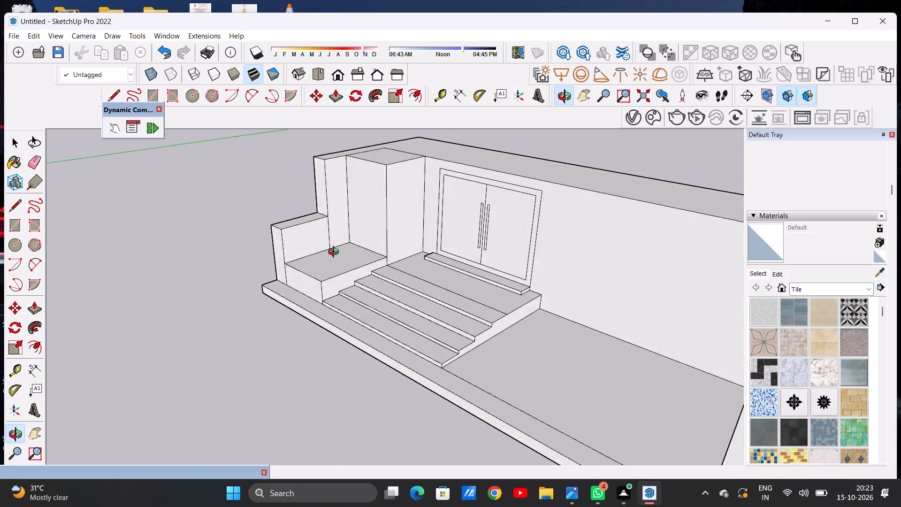
{"action": "middle_click_drag", "start_coordinate": [336, 253], "coordinate": [499, 253]}
{"action": "scroll", "coordinate": [418, 272], "scroll_direction": "down", "scroll_amount": 11}
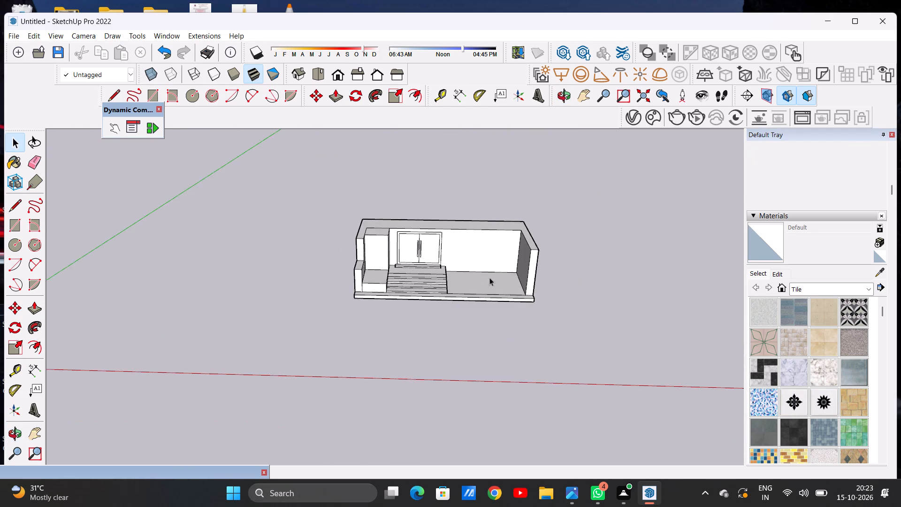
{"action": "scroll", "coordinate": [545, 282], "scroll_direction": "up", "scroll_amount": 6}
{"action": "middle_click_drag", "start_coordinate": [465, 286], "coordinate": [468, 310]}
{"action": "scroll", "coordinate": [525, 316], "scroll_direction": "down", "scroll_amount": 6}
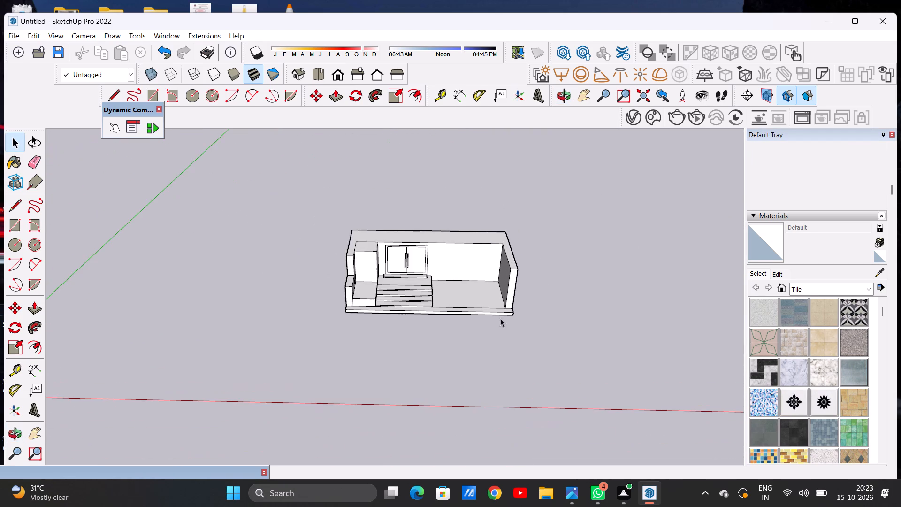
{"action": "middle_click_drag", "start_coordinate": [478, 290], "coordinate": [384, 269]}
{"action": "middle_click_drag", "start_coordinate": [490, 261], "coordinate": [478, 276]}
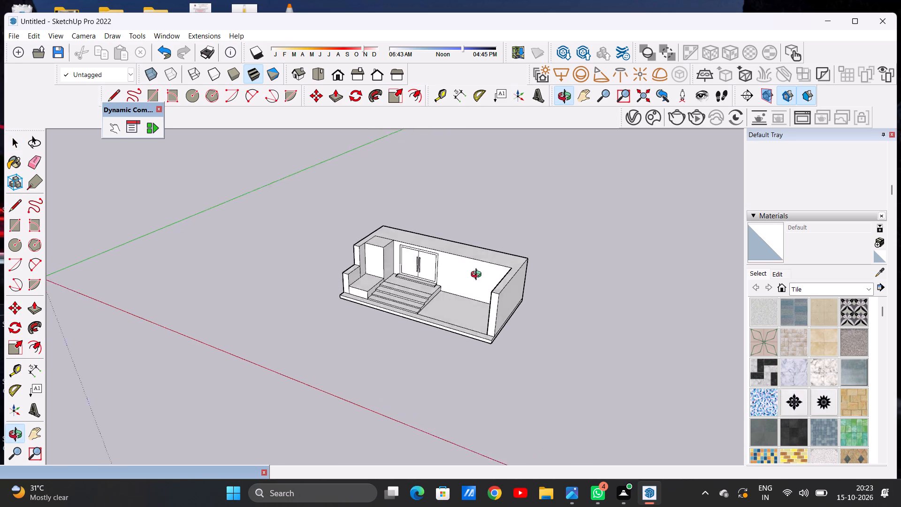
{"action": "middle_click_drag", "start_coordinate": [478, 276], "coordinate": [465, 342]}
{"action": "scroll", "coordinate": [499, 284], "scroll_direction": "up", "scroll_amount": 8}
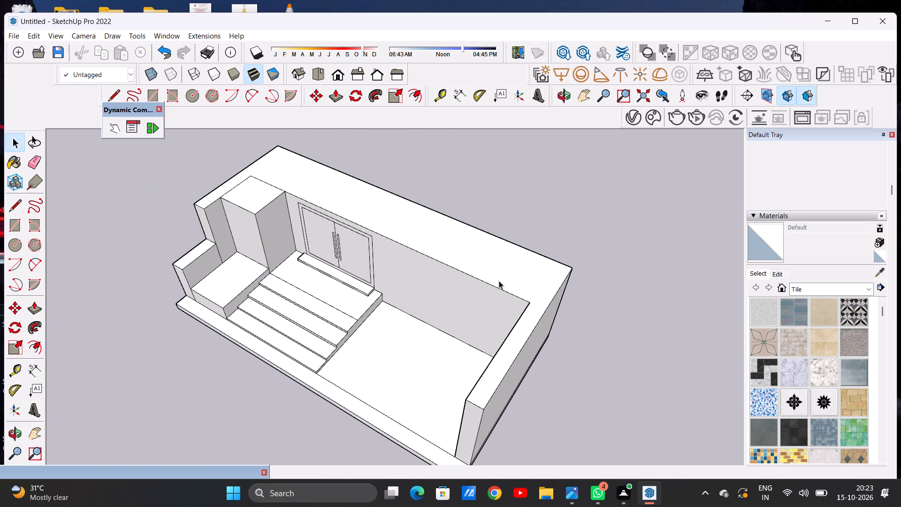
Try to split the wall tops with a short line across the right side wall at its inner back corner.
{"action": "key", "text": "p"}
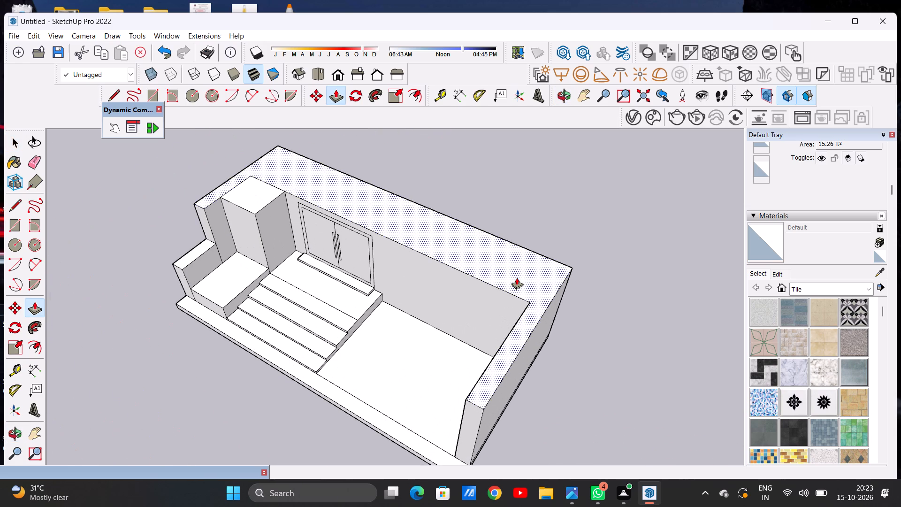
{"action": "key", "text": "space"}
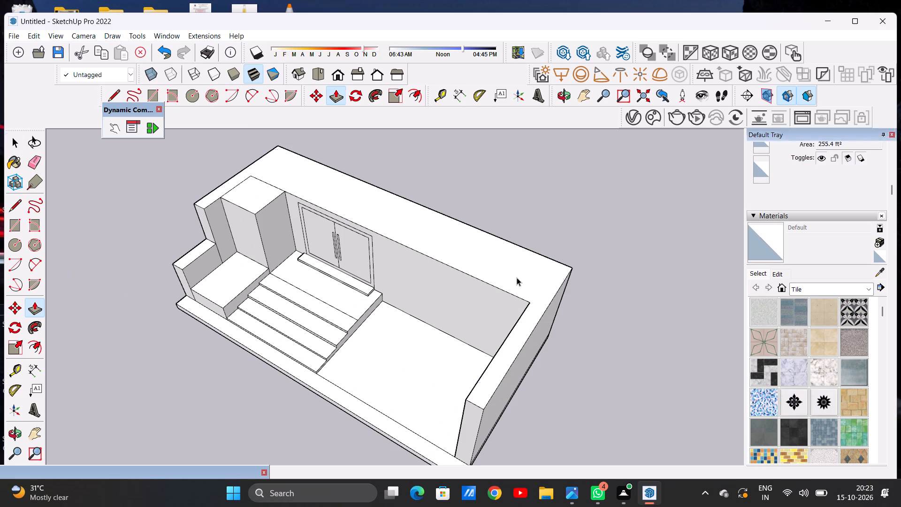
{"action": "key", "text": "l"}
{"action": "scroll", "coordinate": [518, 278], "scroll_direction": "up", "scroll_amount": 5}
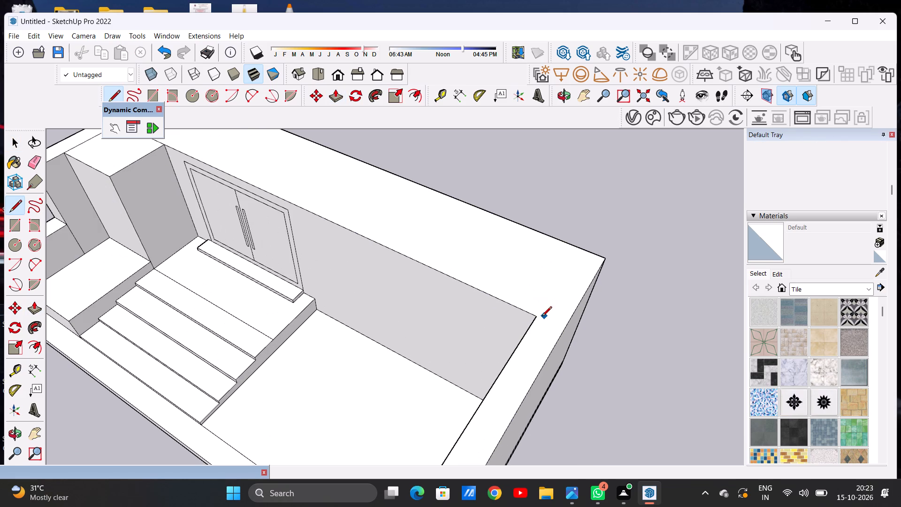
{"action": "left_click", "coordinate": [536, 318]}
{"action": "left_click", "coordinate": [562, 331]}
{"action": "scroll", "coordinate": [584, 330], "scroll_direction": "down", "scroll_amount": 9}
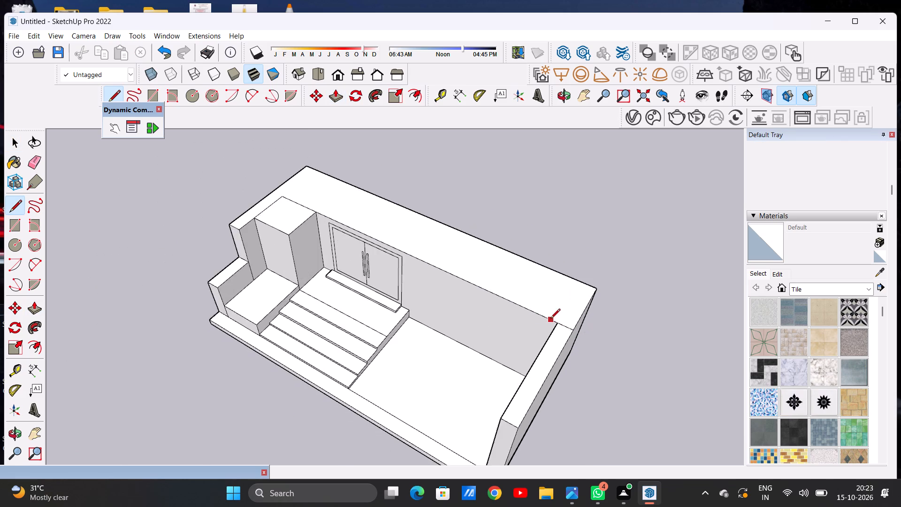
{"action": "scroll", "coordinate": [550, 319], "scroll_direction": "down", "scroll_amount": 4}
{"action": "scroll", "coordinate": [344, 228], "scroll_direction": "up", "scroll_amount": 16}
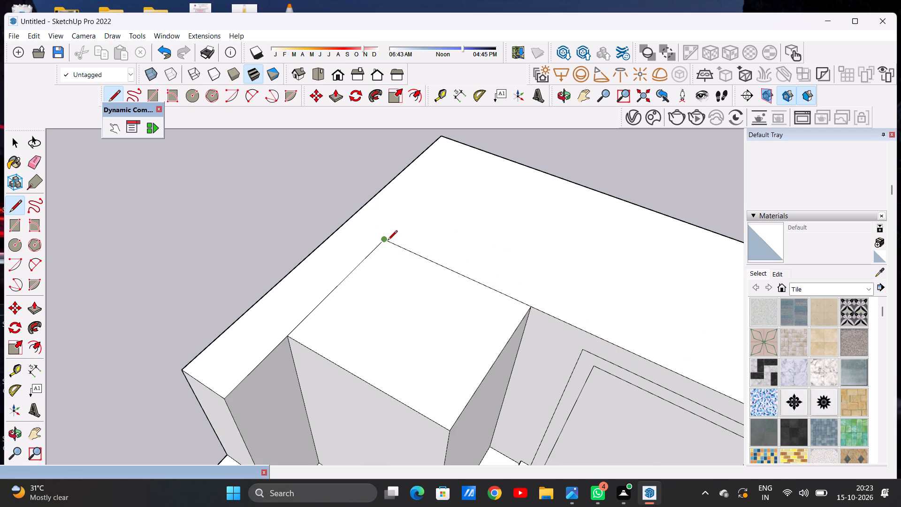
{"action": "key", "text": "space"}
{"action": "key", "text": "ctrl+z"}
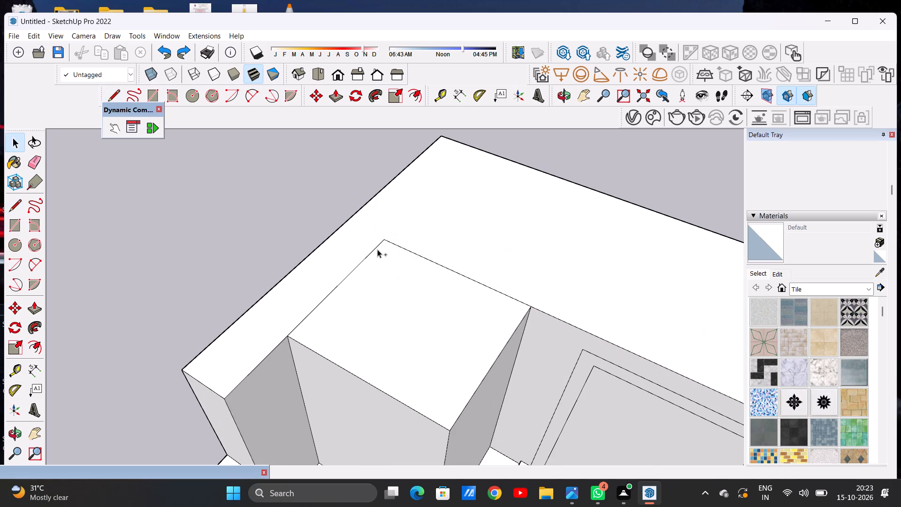
Push/Pull the connected top face of the back and side walls upward a short distance to form a raised band.
{"action": "scroll", "coordinate": [384, 233], "scroll_direction": "down", "scroll_amount": 3}
{"action": "scroll", "coordinate": [383, 236], "scroll_direction": "up", "scroll_amount": 1}
{"action": "scroll", "coordinate": [383, 236], "scroll_direction": "down", "scroll_amount": 19}
{"action": "scroll", "coordinate": [531, 294], "scroll_direction": "up", "scroll_amount": 6}
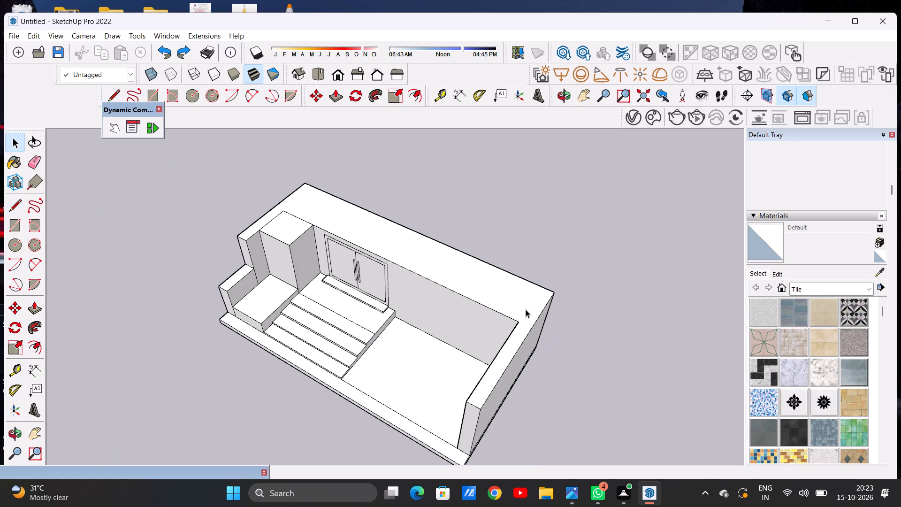
{"action": "key", "text": "p"}
{"action": "left_click", "coordinate": [531, 305]}
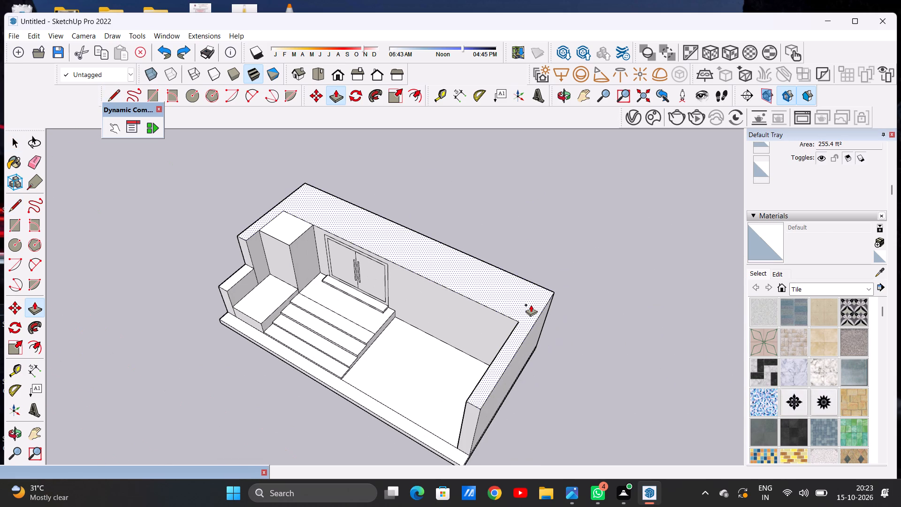
{"action": "middle_click_drag", "start_coordinate": [526, 300], "coordinate": [567, 219]}
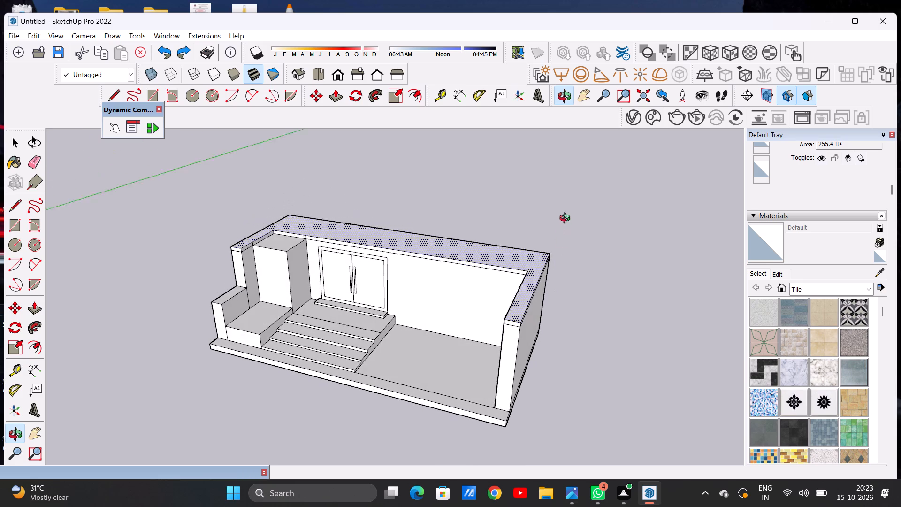
{"action": "middle_click_drag", "start_coordinate": [567, 219], "coordinate": [567, 211]}
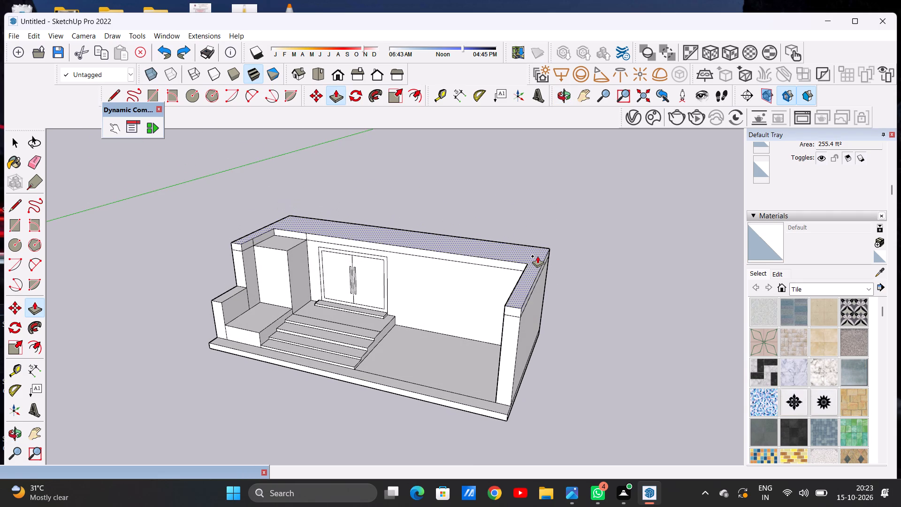
{"action": "left_click", "coordinate": [537, 256]}
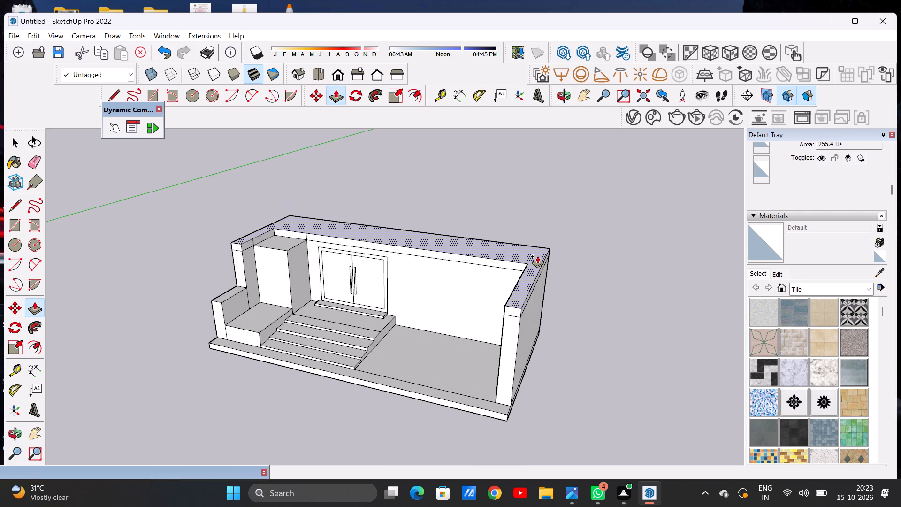
{"action": "key", "text": "space"}
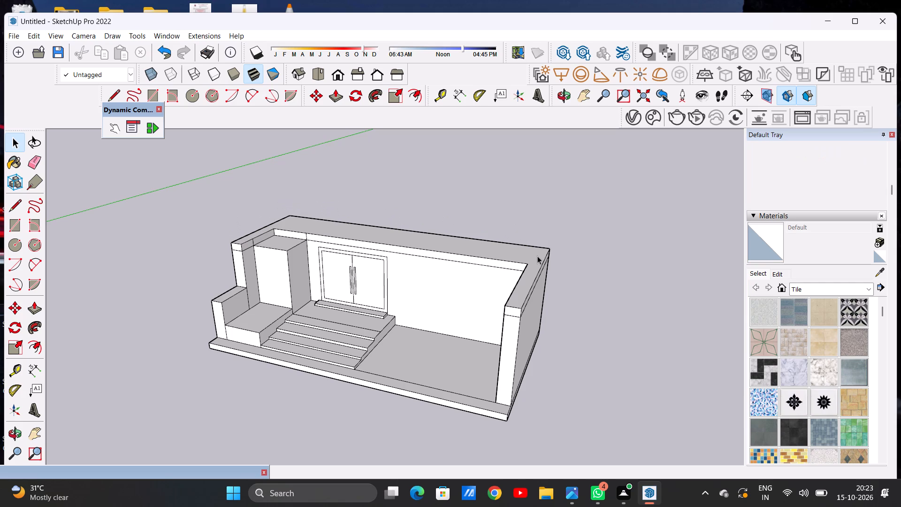
Erase the two vertical edges dividing the raised wall band above the corner block, on the left side wall and the back wall.
{"action": "scroll", "coordinate": [538, 265], "scroll_direction": "down", "scroll_amount": 2}
{"action": "scroll", "coordinate": [499, 275], "scroll_direction": "up", "scroll_amount": 5}
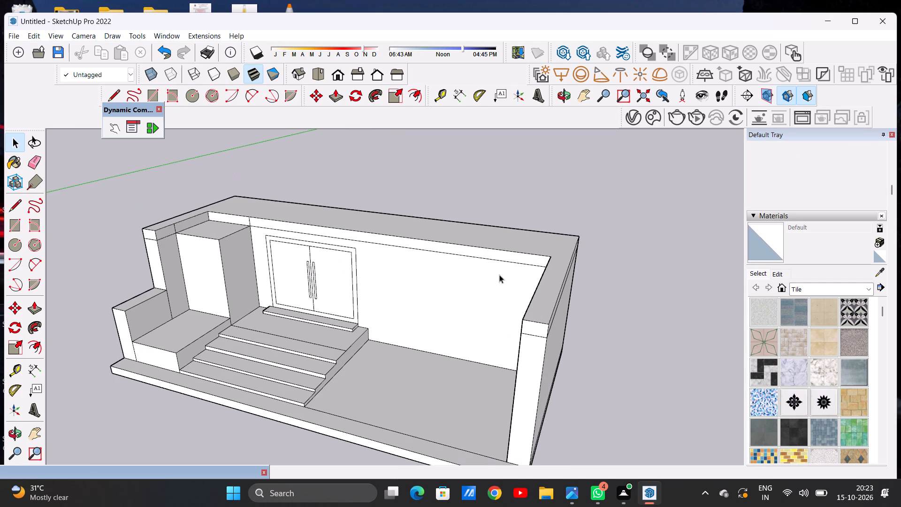
{"action": "scroll", "coordinate": [165, 220], "scroll_direction": "up", "scroll_amount": 11}
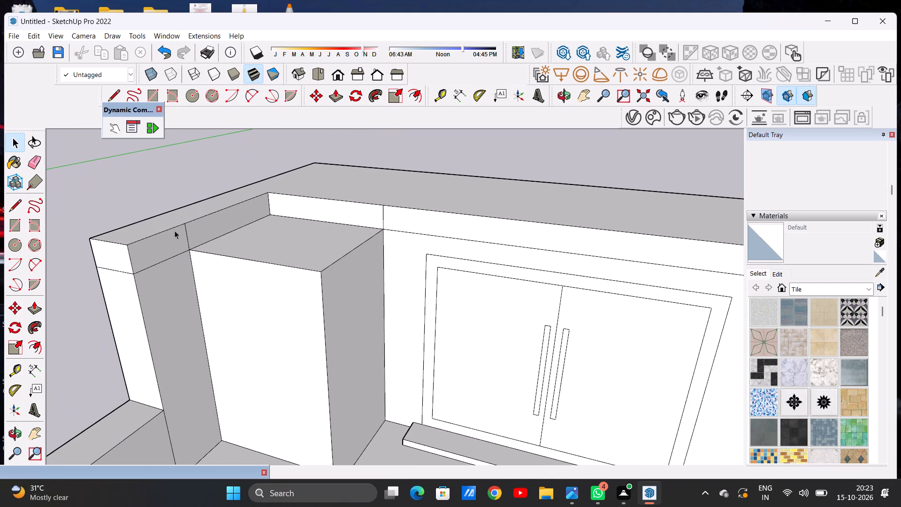
{"action": "key", "text": "e"}
{"action": "left_click_drag", "start_coordinate": [180, 241], "coordinate": [191, 237]}
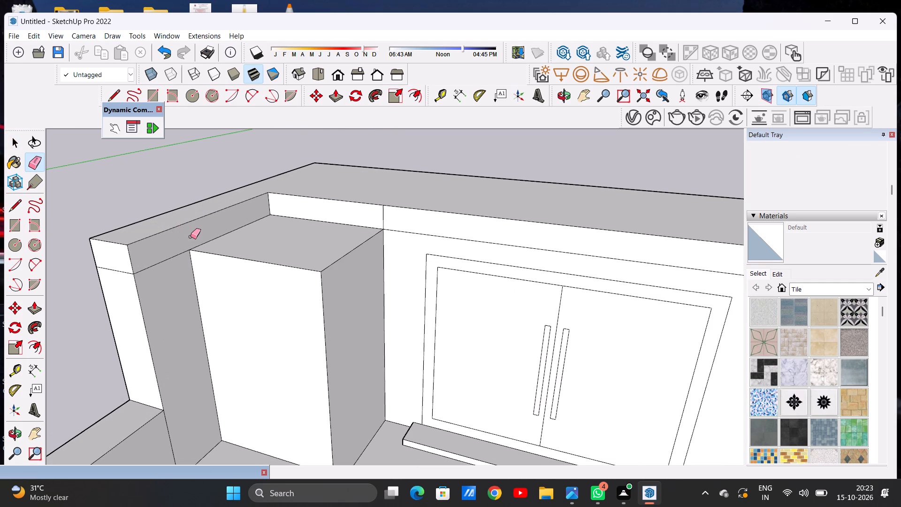
{"action": "key", "text": "space"}
{"action": "scroll", "coordinate": [297, 299], "scroll_direction": "down", "scroll_amount": 5}
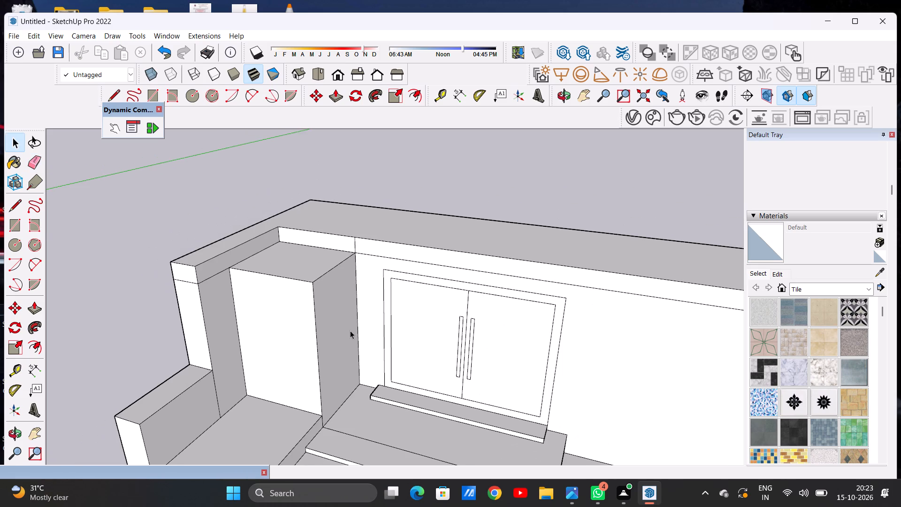
{"action": "middle_click_drag", "start_coordinate": [350, 330], "coordinate": [313, 307]}
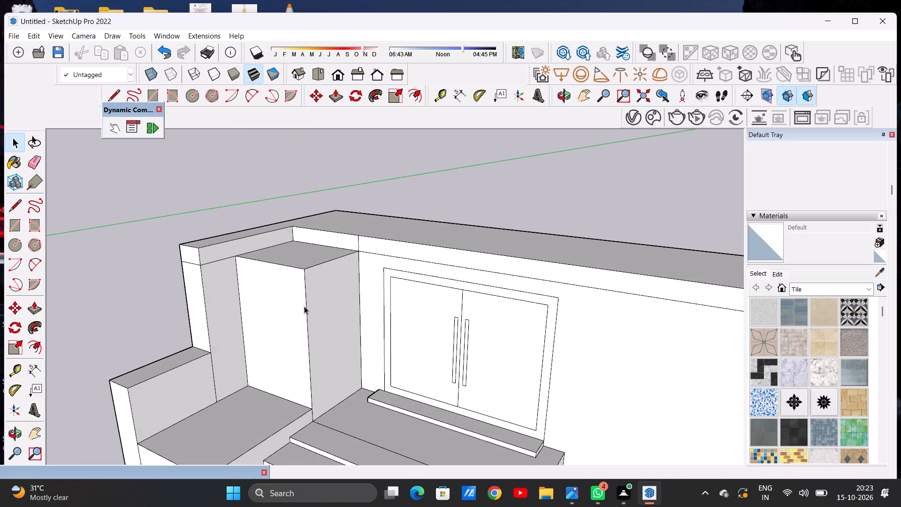
{"action": "scroll", "coordinate": [426, 316], "scroll_direction": "down", "scroll_amount": 5}
{"action": "key", "text": "p"}
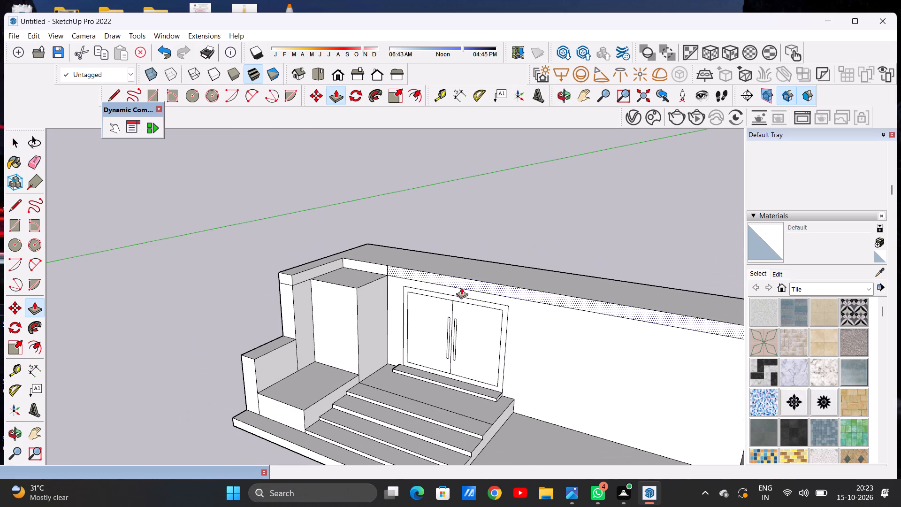
{"action": "key", "text": "space"}
{"action": "scroll", "coordinate": [381, 277], "scroll_direction": "up", "scroll_amount": 10}
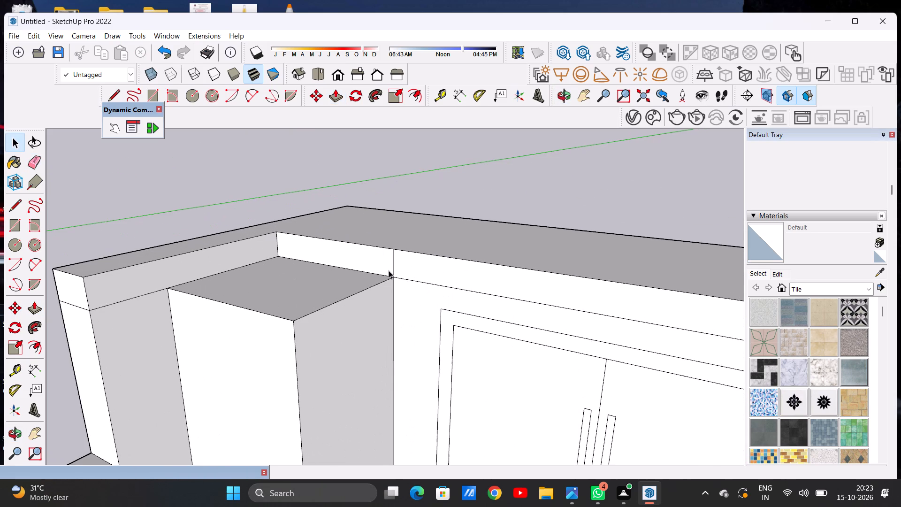
{"action": "key", "text": "e"}
{"action": "left_click_drag", "start_coordinate": [387, 258], "coordinate": [406, 264]}
{"action": "scroll", "coordinate": [398, 264], "scroll_direction": "down", "scroll_amount": 19}
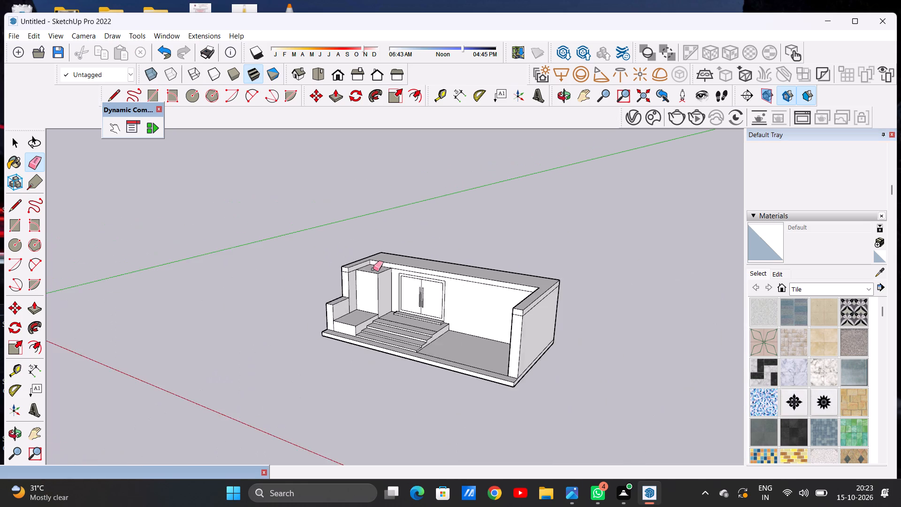
Push/Pull the back wall band's inner face forward to the left side wall's front end, covering the building with a roof slab.
{"action": "scroll", "coordinate": [460, 280], "scroll_direction": "up", "scroll_amount": 2}
{"action": "scroll", "coordinate": [460, 280], "scroll_direction": "down", "scroll_amount": 1}
{"action": "scroll", "coordinate": [460, 280], "scroll_direction": "up", "scroll_amount": 4}
{"action": "middle_click_drag", "start_coordinate": [284, 294], "coordinate": [547, 313]}
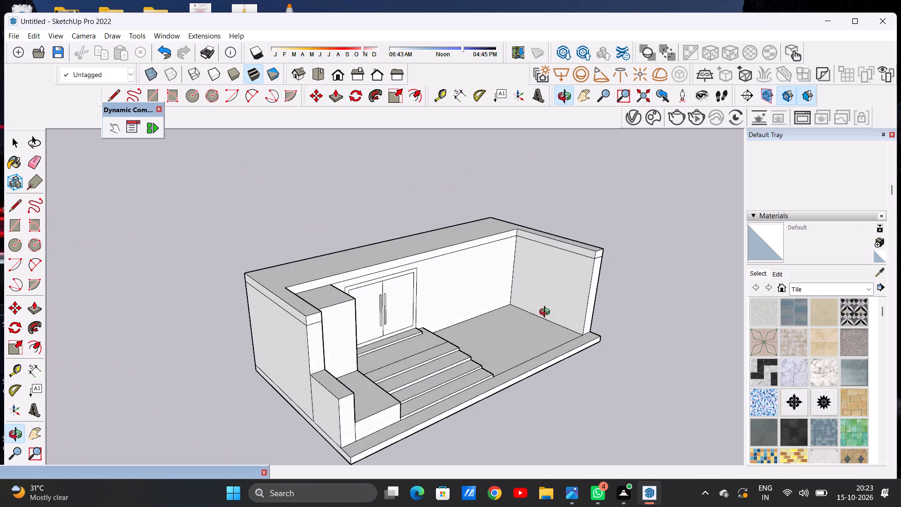
{"action": "middle_click_drag", "start_coordinate": [547, 313], "coordinate": [442, 329]}
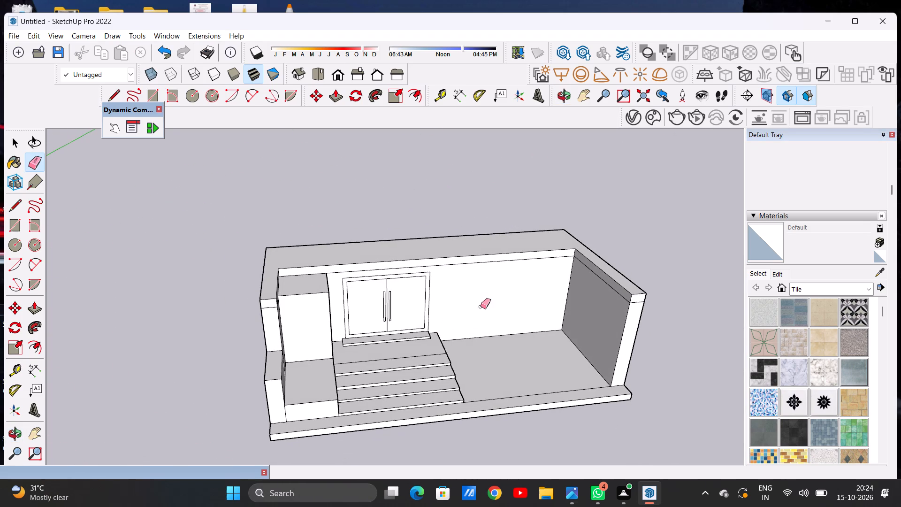
{"action": "scroll", "coordinate": [287, 282], "scroll_direction": "up", "scroll_amount": 6}
{"action": "key", "text": "p"}
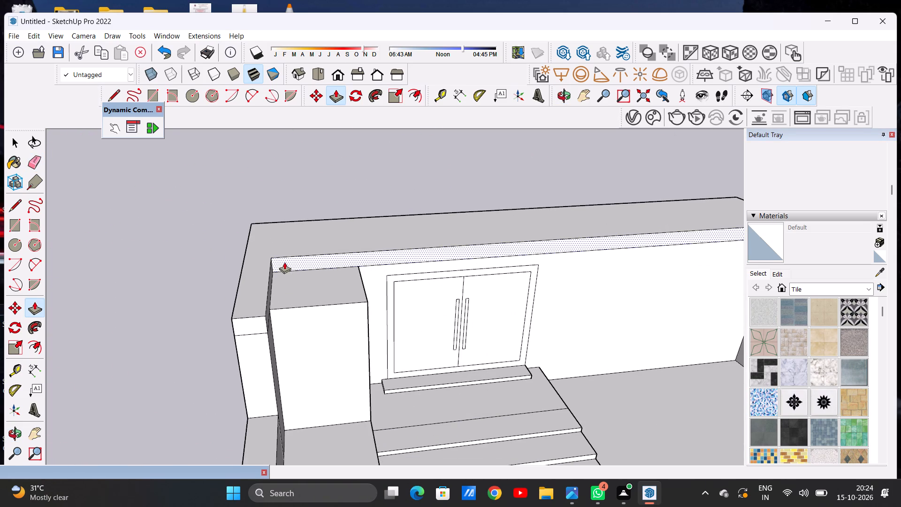
{"action": "left_click", "coordinate": [284, 259]}
{"action": "left_click", "coordinate": [265, 317]}
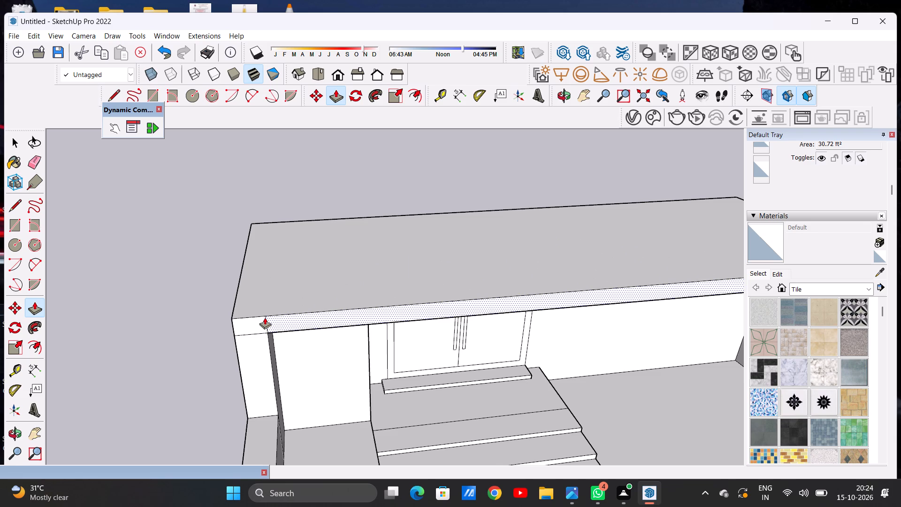
{"action": "key", "text": "space"}
Examine the roofed building from the front and from above, including the front opening and the slab's front edge.
{"action": "scroll", "coordinate": [350, 325], "scroll_direction": "down", "scroll_amount": 14}
{"action": "middle_click_drag", "start_coordinate": [412, 351], "coordinate": [375, 265]}
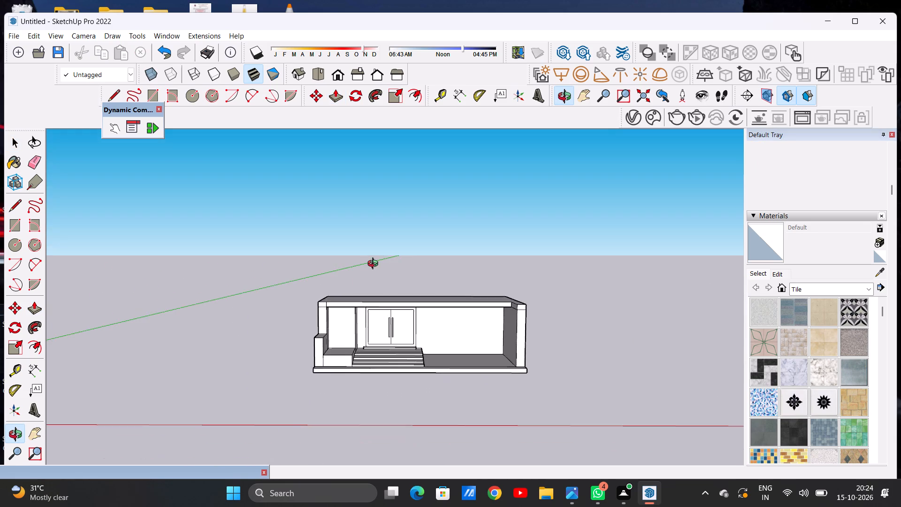
{"action": "middle_click_drag", "start_coordinate": [375, 265], "coordinate": [339, 268]}
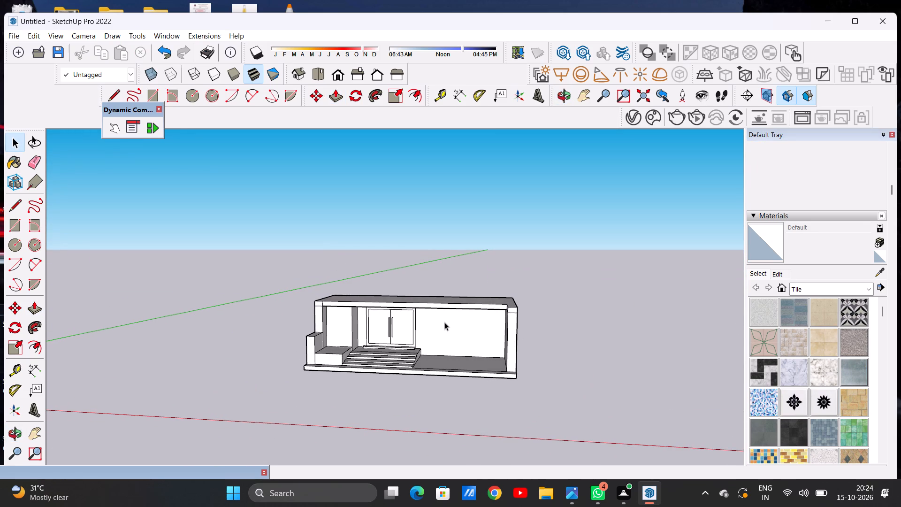
{"action": "scroll", "coordinate": [459, 330], "scroll_direction": "down", "scroll_amount": 3}
{"action": "middle_click_drag", "start_coordinate": [468, 330], "coordinate": [465, 391]}
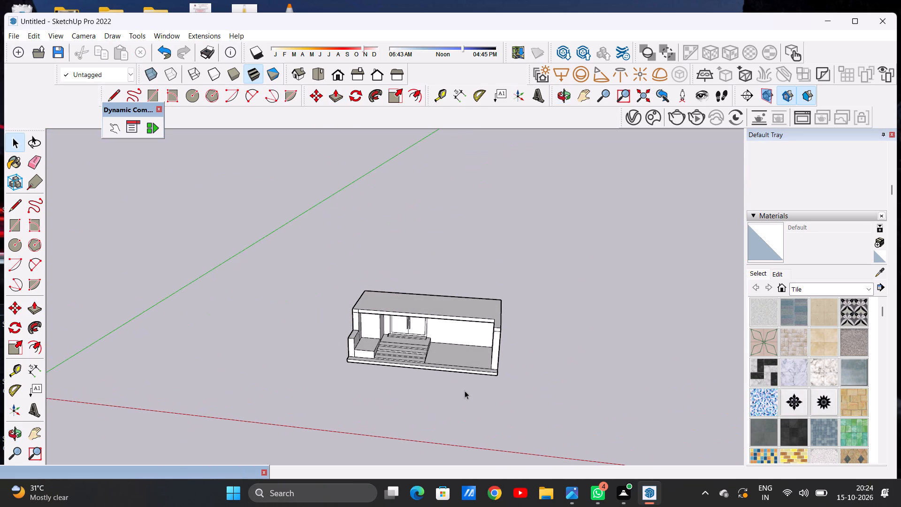
{"action": "key", "text": "p"}
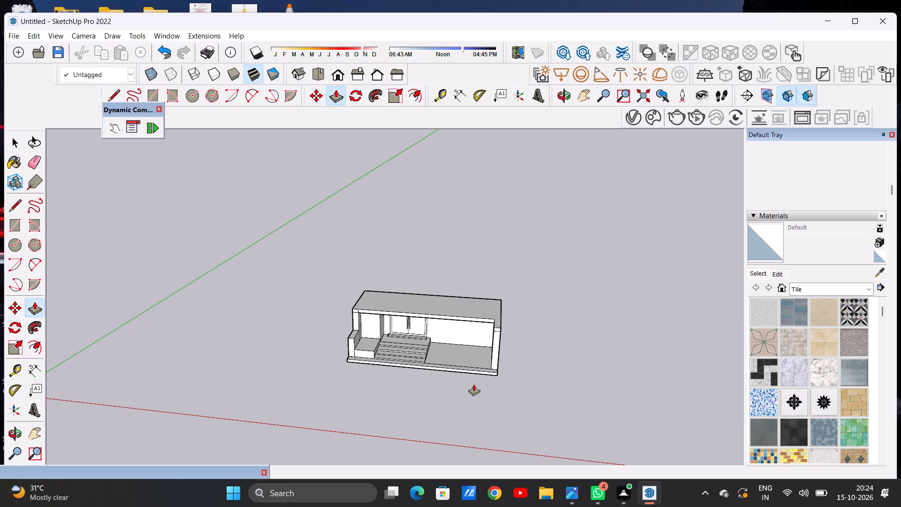
{"action": "scroll", "coordinate": [489, 368], "scroll_direction": "up", "scroll_amount": 8}
{"action": "scroll", "coordinate": [490, 368], "scroll_direction": "down", "scroll_amount": 1}
{"action": "scroll", "coordinate": [490, 368], "scroll_direction": "up", "scroll_amount": 4}
{"action": "key", "text": "space"}
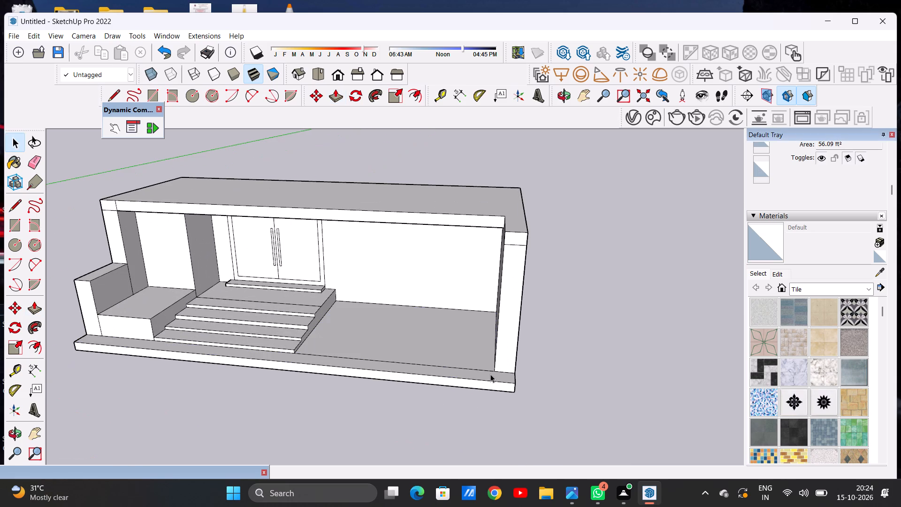
Draw a short line across the slab's front strip just right of the entrance steps, from the front edge to the inset line.
{"action": "middle_click_drag", "start_coordinate": [382, 371], "coordinate": [368, 454]}
{"action": "key", "text": "l"}
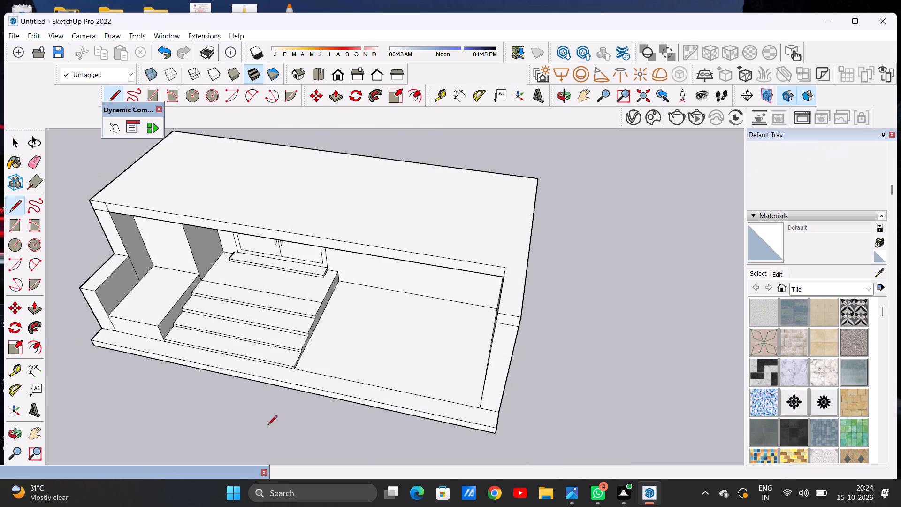
{"action": "scroll", "coordinate": [255, 379], "scroll_direction": "up", "scroll_amount": 7}
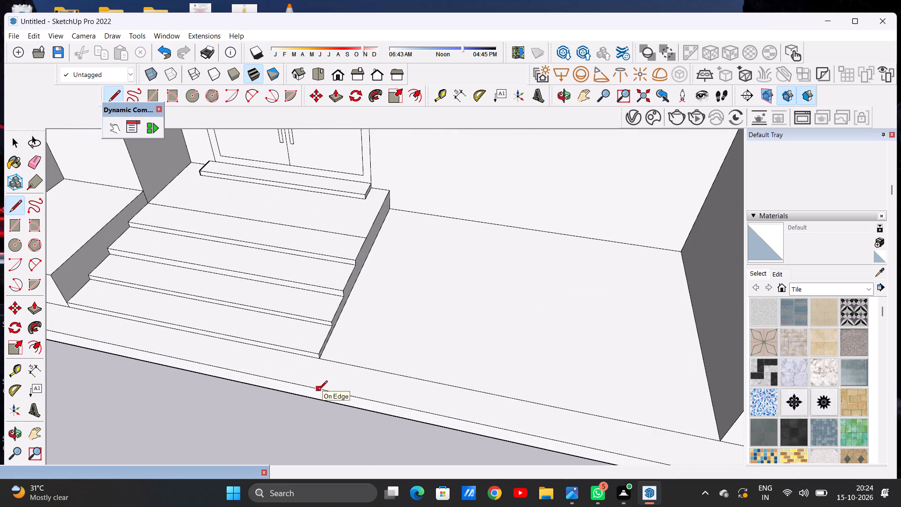
{"action": "left_click", "coordinate": [343, 395]}
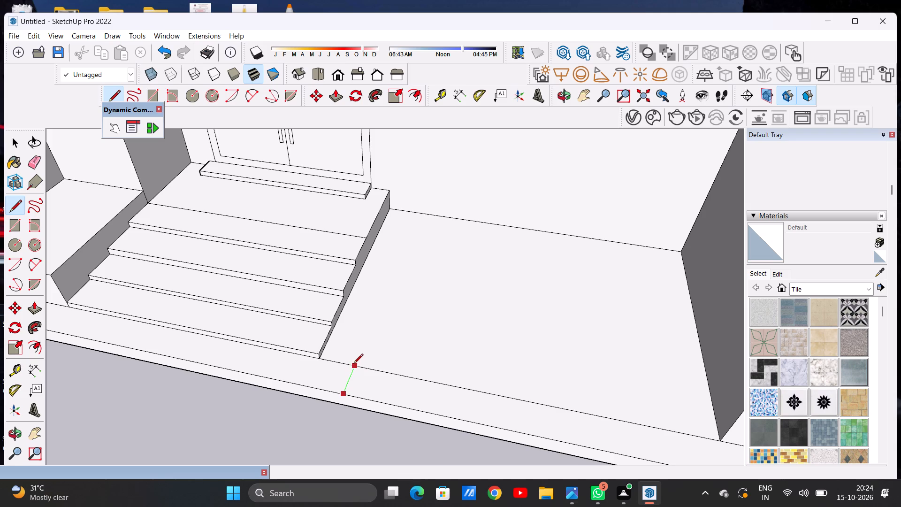
{"action": "left_click", "coordinate": [353, 364]}
{"action": "key", "text": "space"}
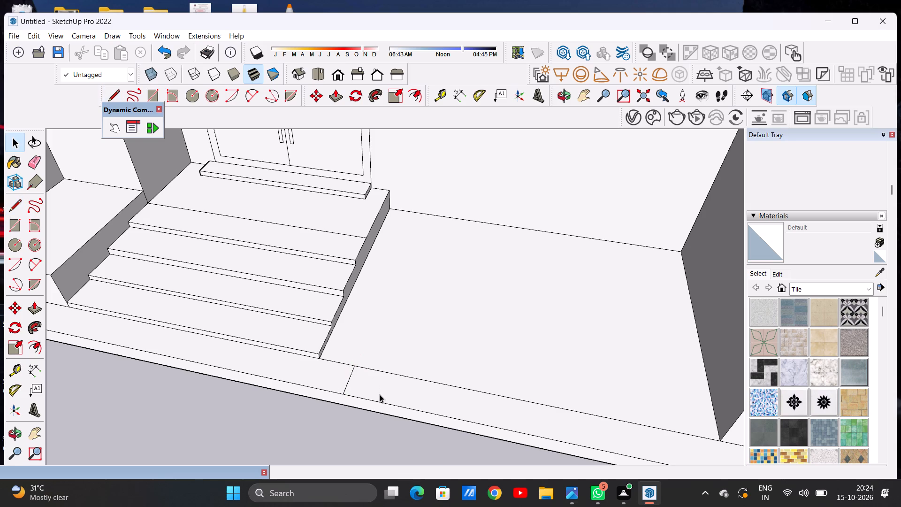
{"action": "scroll", "coordinate": [367, 378], "scroll_direction": "down", "scroll_amount": 16}
{"action": "middle_click_drag", "start_coordinate": [414, 393], "coordinate": [420, 384]}
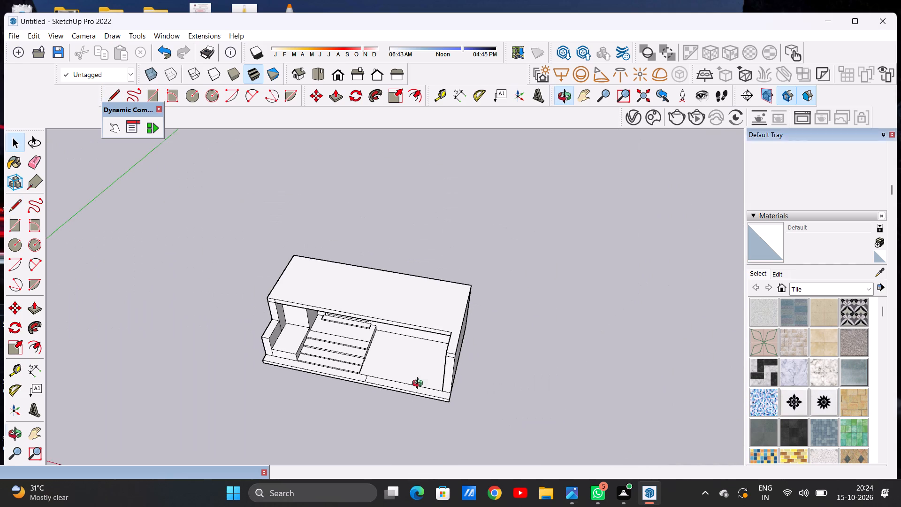
Push/Pull the slab's front strip to the right of the steps upward into a front wall panel rising above the roof.
{"action": "middle_click_drag", "start_coordinate": [420, 384], "coordinate": [424, 376]}
{"action": "scroll", "coordinate": [441, 384], "scroll_direction": "up", "scroll_amount": 6}
{"action": "key", "text": "p"}
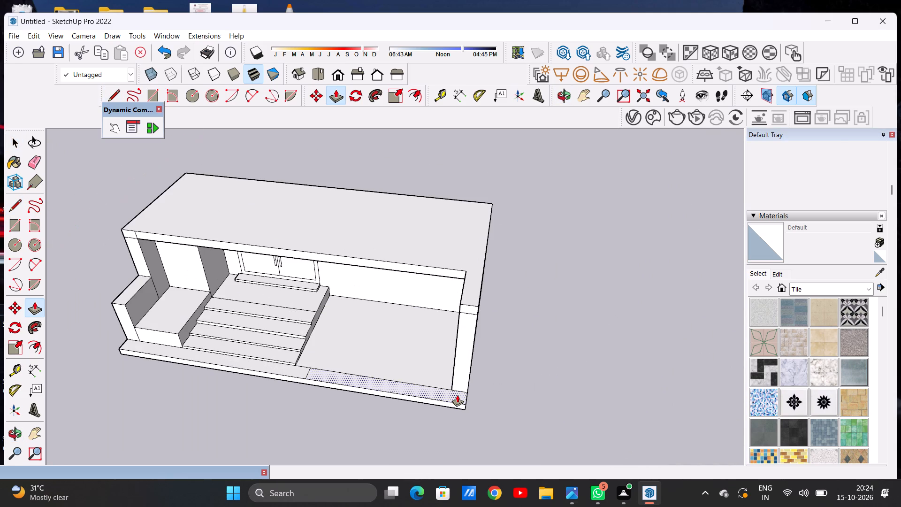
{"action": "left_click", "coordinate": [457, 395]}
{"action": "scroll", "coordinate": [464, 298], "scroll_direction": "down", "scroll_amount": 6}
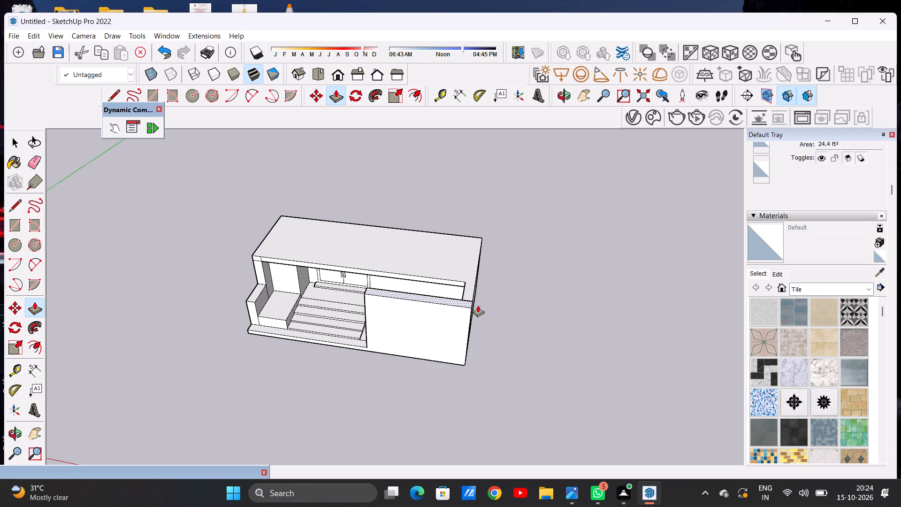
{"action": "left_click", "coordinate": [469, 270]}
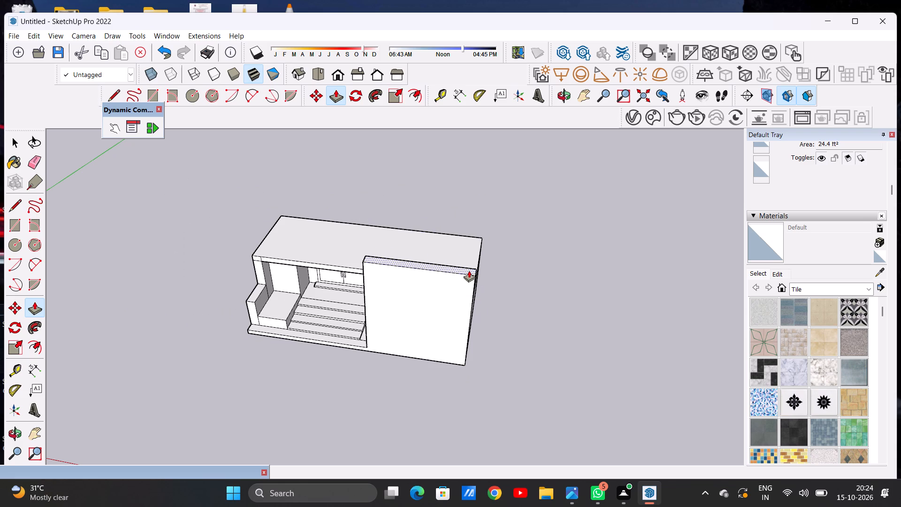
{"action": "key", "text": "space"}
Push/Pull the roof slab's front face forward until it meets the back of the tall front wall panel.
{"action": "middle_click_drag", "start_coordinate": [461, 340], "coordinate": [231, 326]}
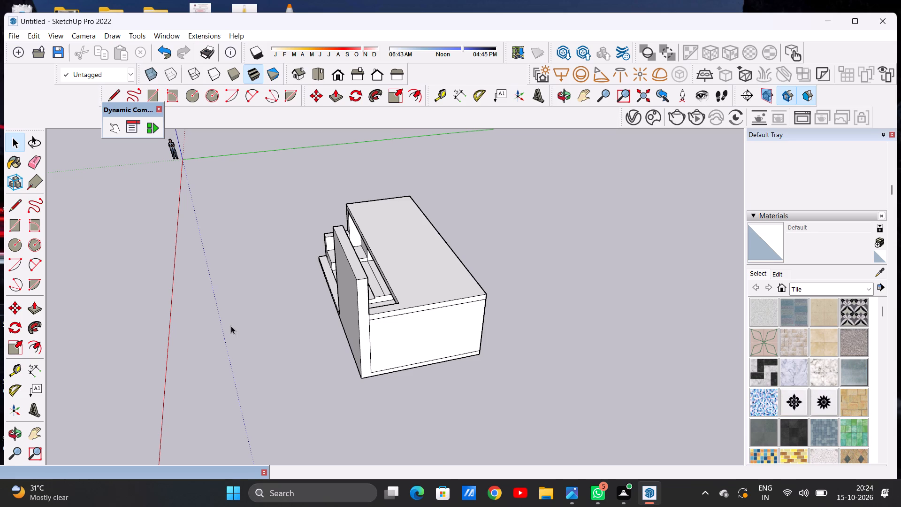
{"action": "scroll", "coordinate": [390, 273], "scroll_direction": "up", "scroll_amount": 9}
{"action": "scroll", "coordinate": [352, 287], "scroll_direction": "up", "scroll_amount": 1}
{"action": "middle_click_drag", "start_coordinate": [357, 282], "coordinate": [453, 286]}
{"action": "middle_click", "coordinate": [453, 286]}
{"action": "middle_click", "coordinate": [453, 286]}
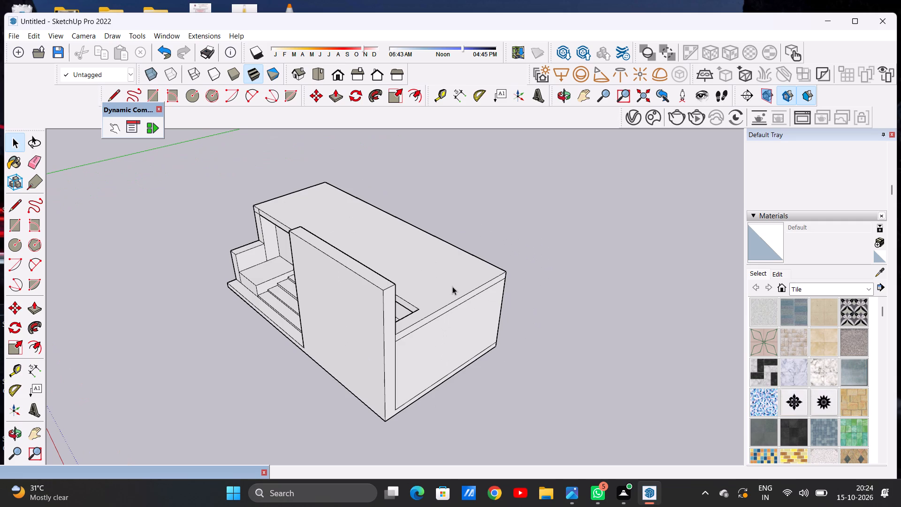
{"action": "scroll", "coordinate": [415, 300], "scroll_direction": "down", "scroll_amount": 4}
{"action": "middle_click_drag", "start_coordinate": [393, 294], "coordinate": [207, 337]}
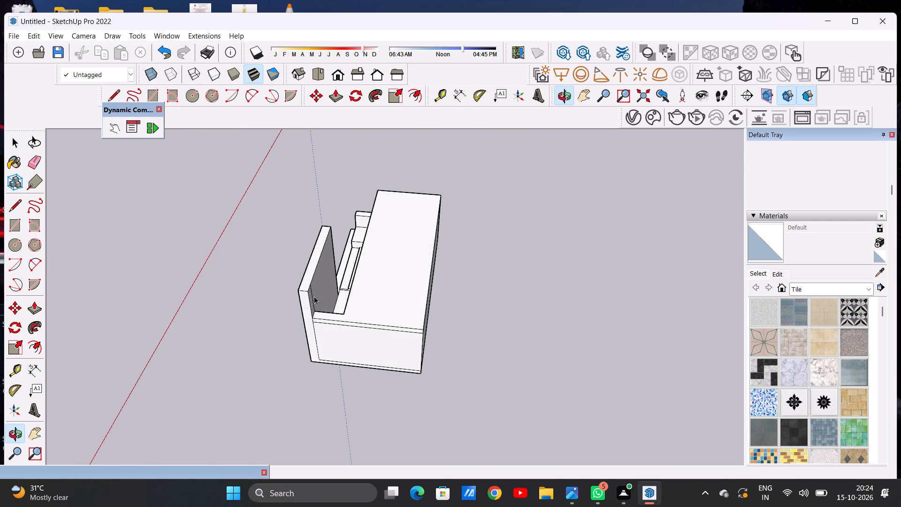
{"action": "scroll", "coordinate": [315, 296], "scroll_direction": "up", "scroll_amount": 5}
{"action": "middle_click_drag", "start_coordinate": [300, 304], "coordinate": [272, 363]}
{"action": "middle_click_drag", "start_coordinate": [299, 353], "coordinate": [459, 321]}
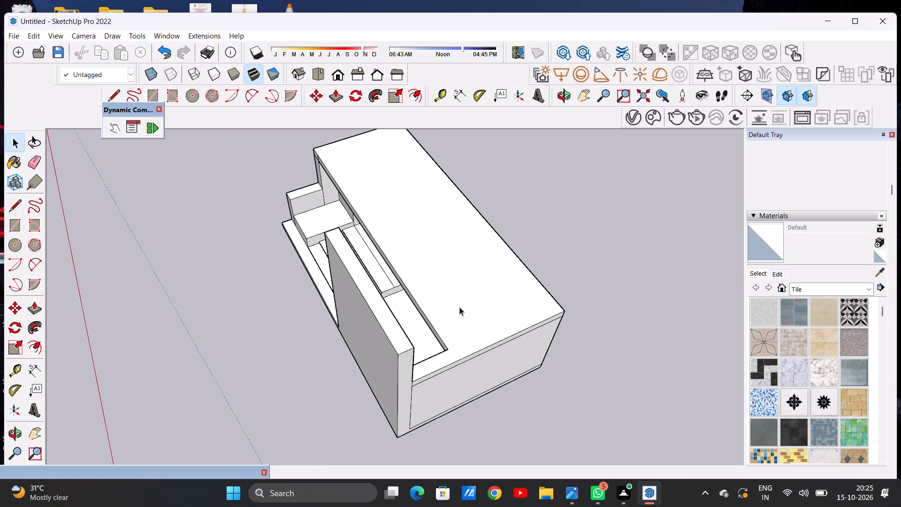
{"action": "scroll", "coordinate": [444, 352], "scroll_direction": "up", "scroll_amount": 5}
{"action": "middle_click_drag", "start_coordinate": [426, 346], "coordinate": [429, 309]}
{"action": "key", "text": "p"}
{"action": "scroll", "coordinate": [436, 295], "scroll_direction": "up", "scroll_amount": 6}
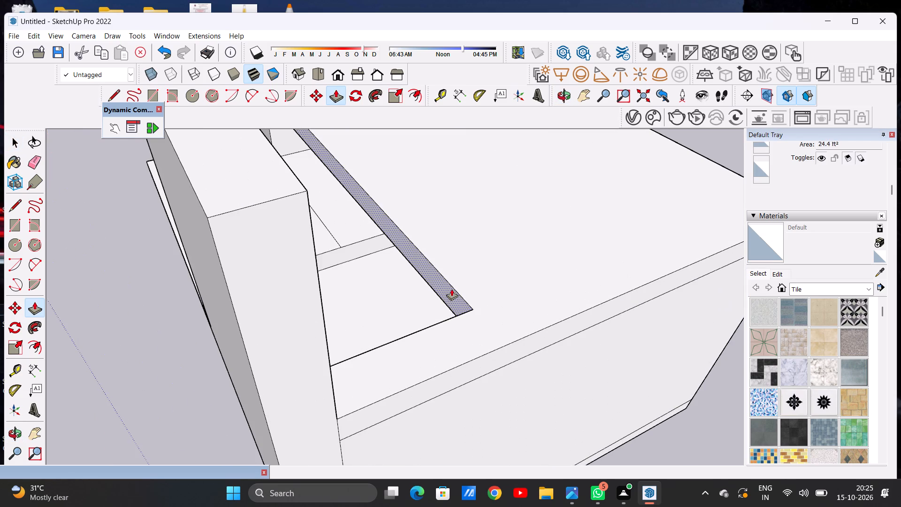
{"action": "left_click", "coordinate": [451, 289]}
{"action": "left_click", "coordinate": [330, 365]}
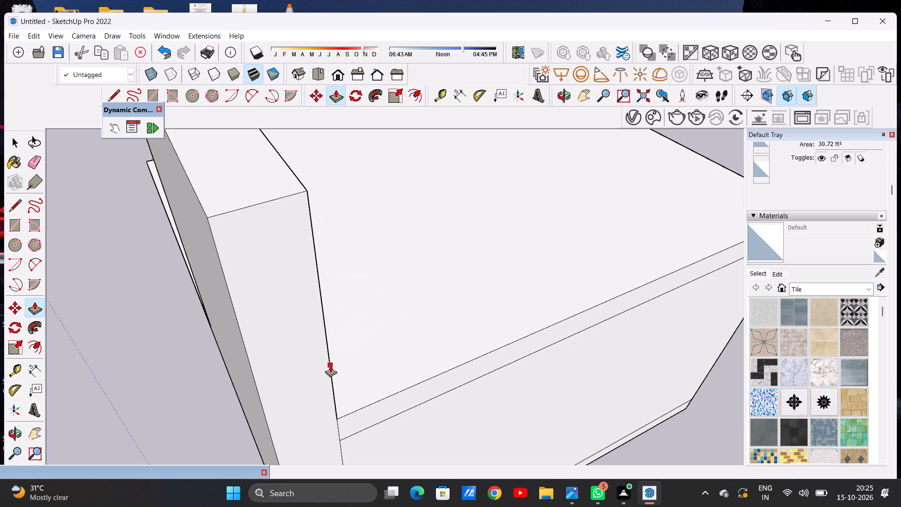
{"action": "key", "text": "space"}
Push/Pull the roof-level end of the left side wall forward, flush with the roof slab's front face.
{"action": "middle_click_drag", "start_coordinate": [418, 340], "coordinate": [387, 330]}
{"action": "scroll", "coordinate": [396, 329], "scroll_direction": "down", "scroll_amount": 10}
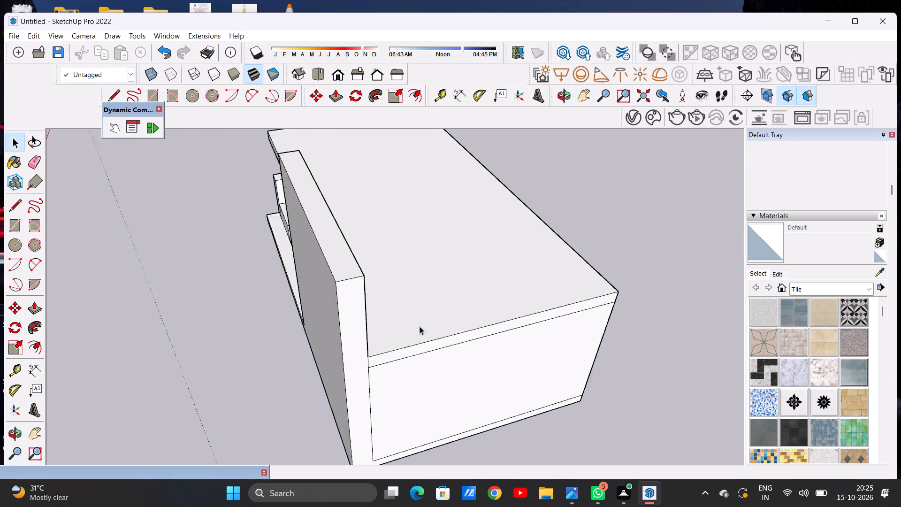
{"action": "scroll", "coordinate": [420, 326], "scroll_direction": "down", "scroll_amount": 10}
{"action": "middle_click_drag", "start_coordinate": [333, 330], "coordinate": [475, 269]}
{"action": "middle_click_drag", "start_coordinate": [359, 302], "coordinate": [477, 280]}
{"action": "scroll", "coordinate": [415, 315], "scroll_direction": "down", "scroll_amount": 6}
{"action": "middle_click_drag", "start_coordinate": [375, 282], "coordinate": [524, 274]}
{"action": "scroll", "coordinate": [369, 285], "scroll_direction": "up", "scroll_amount": 11}
{"action": "middle_click_drag", "start_coordinate": [360, 284], "coordinate": [342, 344]}
{"action": "scroll", "coordinate": [363, 320], "scroll_direction": "up", "scroll_amount": 6}
{"action": "key", "text": "p"}
{"action": "scroll", "coordinate": [366, 302], "scroll_direction": "up", "scroll_amount": 4}
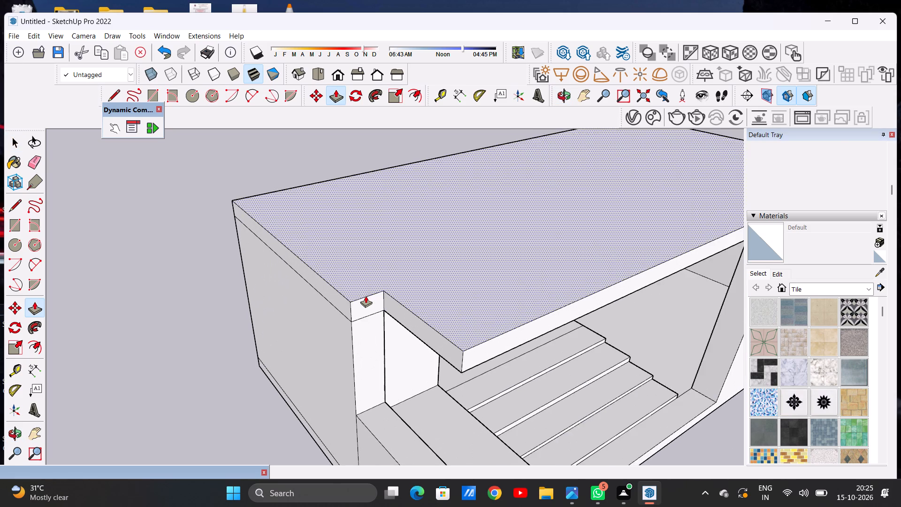
{"action": "left_click", "coordinate": [367, 302]}
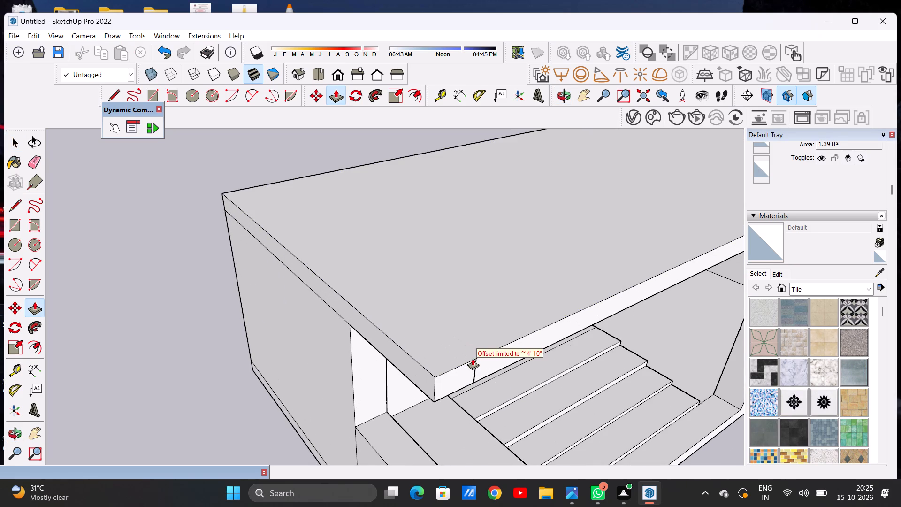
{"action": "left_click", "coordinate": [473, 358]}
{"action": "key", "text": "space"}
Examine the facade from the front, including the standard Front view, checking the roof overhang and tall wall panel.
{"action": "scroll", "coordinate": [445, 323], "scroll_direction": "down", "scroll_amount": 6}
{"action": "scroll", "coordinate": [445, 323], "scroll_direction": "up", "scroll_amount": 1}
{"action": "scroll", "coordinate": [445, 321], "scroll_direction": "down", "scroll_amount": 8}
{"action": "middle_click_drag", "start_coordinate": [498, 329], "coordinate": [353, 242]}
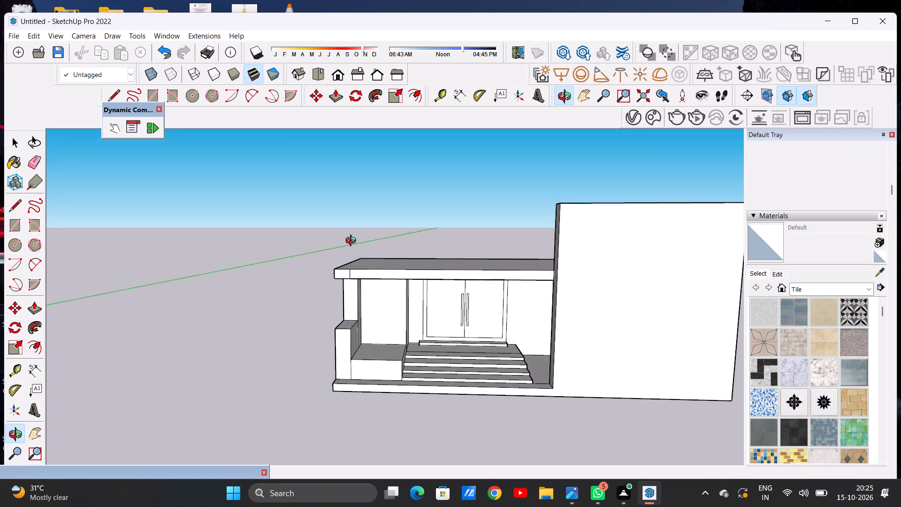
{"action": "middle_click_drag", "start_coordinate": [353, 242], "coordinate": [373, 266]}
{"action": "scroll", "coordinate": [343, 317], "scroll_direction": "down", "scroll_amount": 9}
{"action": "middle_click_drag", "start_coordinate": [400, 350], "coordinate": [356, 304]}
{"action": "scroll", "coordinate": [437, 308], "scroll_direction": "up", "scroll_amount": 3}
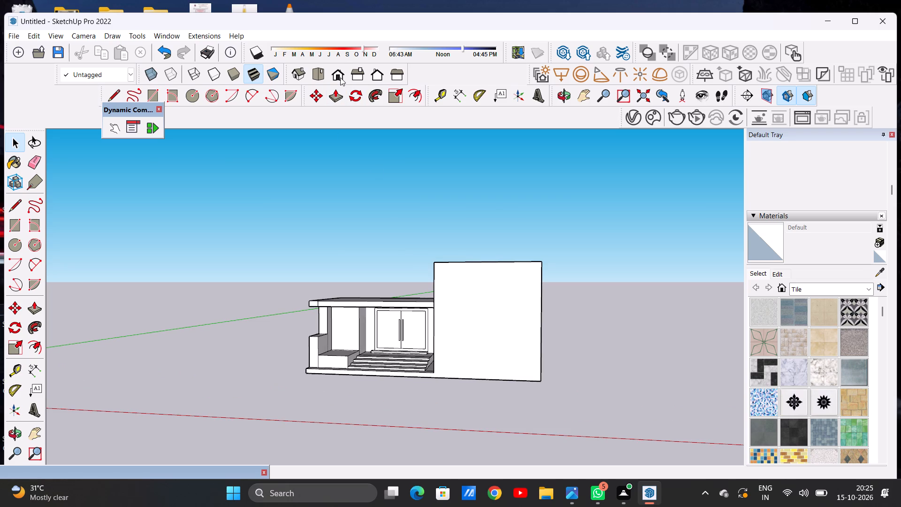
{"action": "left_click", "coordinate": [340, 77]}
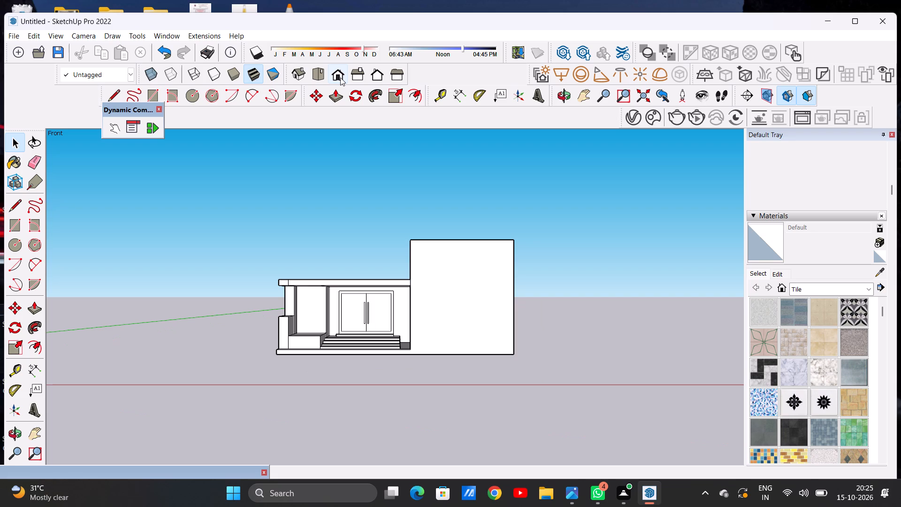
{"action": "key", "text": "space"}
{"action": "middle_click_drag", "start_coordinate": [484, 293], "coordinate": [476, 361]}
{"action": "middle_click_drag", "start_coordinate": [447, 292], "coordinate": [432, 369]}
{"action": "middle_click_drag", "start_coordinate": [434, 328], "coordinate": [434, 277]}
{"action": "scroll", "coordinate": [421, 321], "scroll_direction": "down", "scroll_amount": 8}
{"action": "scroll", "coordinate": [395, 318], "scroll_direction": "up", "scroll_amount": 12}
{"action": "scroll", "coordinate": [402, 310], "scroll_direction": "down", "scroll_amount": 1}
{"action": "scroll", "coordinate": [402, 310], "scroll_direction": "up", "scroll_amount": 3}
{"action": "middle_click_drag", "start_coordinate": [382, 347], "coordinate": [363, 243]}
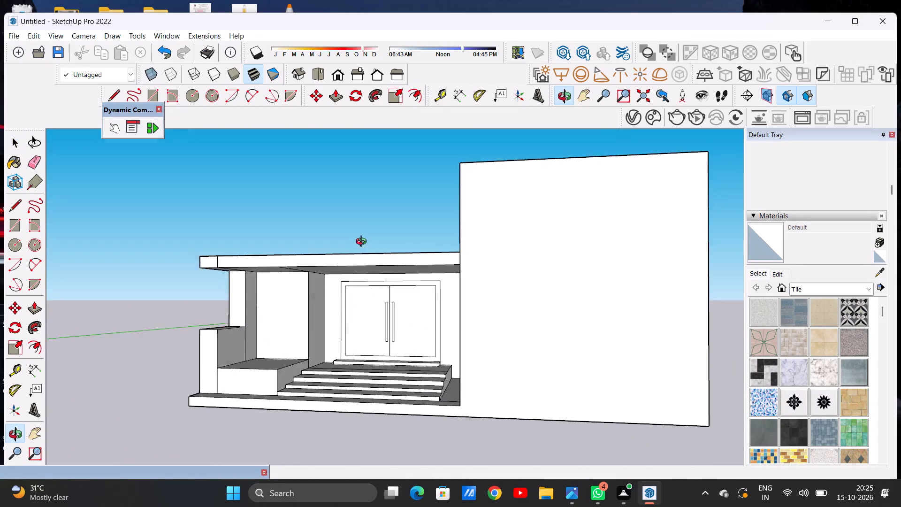
Erase the edge crossing the roof's underside between the left alcove and the door recess.
{"action": "middle_click_drag", "start_coordinate": [363, 243], "coordinate": [405, 244]}
{"action": "scroll", "coordinate": [298, 298], "scroll_direction": "up", "scroll_amount": 7}
{"action": "middle_click_drag", "start_coordinate": [310, 247], "coordinate": [306, 226]}
{"action": "scroll", "coordinate": [306, 226], "scroll_direction": "up", "scroll_amount": 2}
{"action": "key", "text": "e"}
{"action": "left_click_drag", "start_coordinate": [312, 213], "coordinate": [294, 213]}
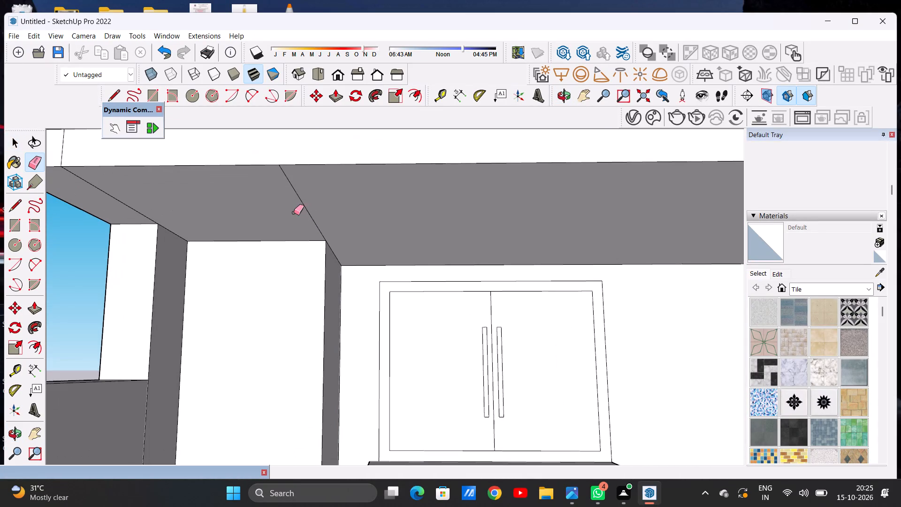
{"action": "left_click_drag", "start_coordinate": [294, 213], "coordinate": [292, 214]}
{"action": "key", "text": "space"}
Examine the entrance steps, door and roof overhang up close, along with the whole front facade.
{"action": "scroll", "coordinate": [342, 244], "scroll_direction": "down", "scroll_amount": 5}
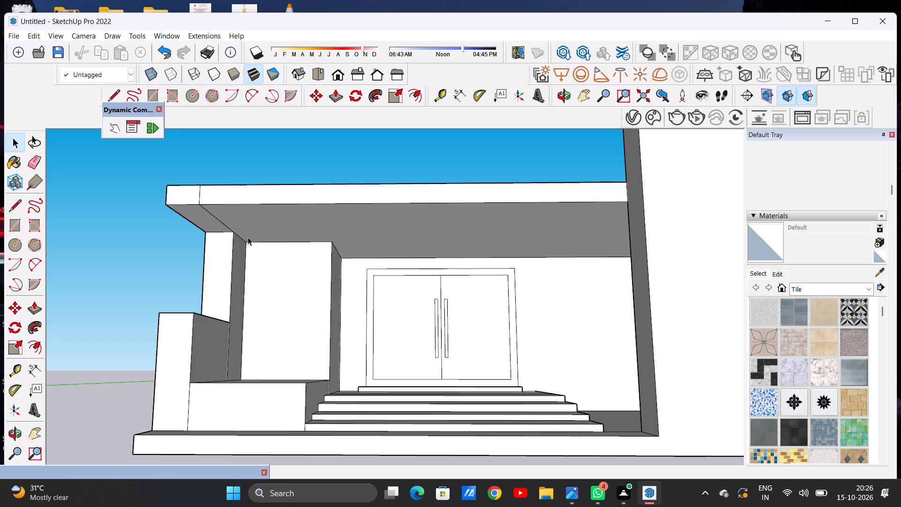
{"action": "middle_click_drag", "start_coordinate": [253, 242], "coordinate": [269, 310]}
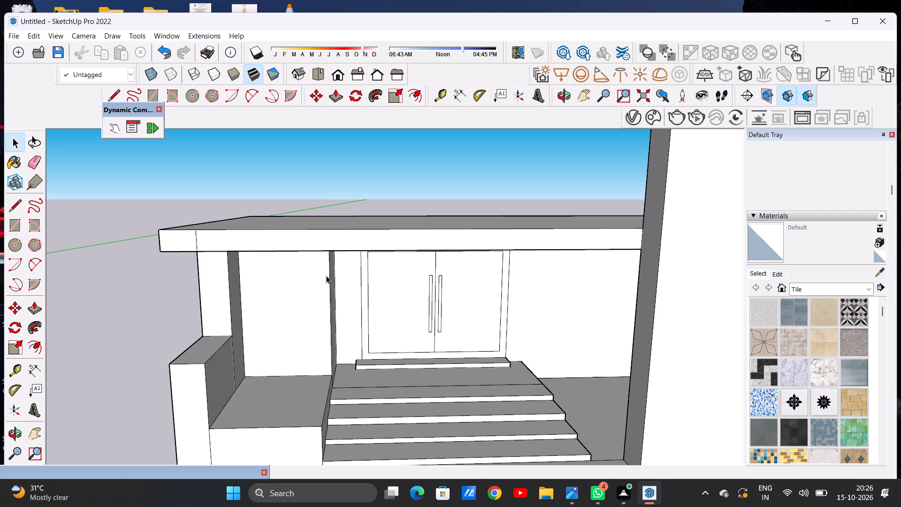
{"action": "scroll", "coordinate": [322, 327], "scroll_direction": "down", "scroll_amount": 20}
{"action": "scroll", "coordinate": [322, 327], "scroll_direction": "down", "scroll_amount": 2}
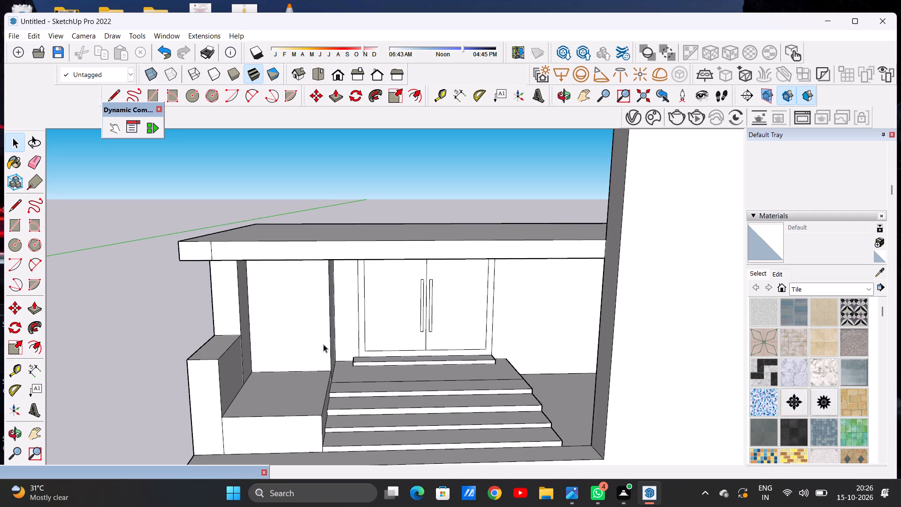
{"action": "scroll", "coordinate": [323, 344], "scroll_direction": "down", "scroll_amount": 7}
{"action": "scroll", "coordinate": [374, 336], "scroll_direction": "up", "scroll_amount": 5}
{"action": "middle_click_drag", "start_coordinate": [381, 352], "coordinate": [371, 308]}
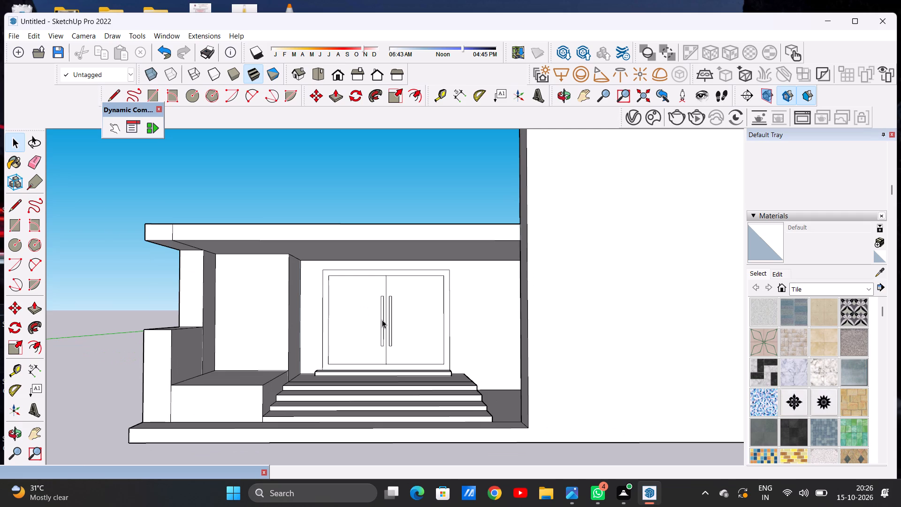
{"action": "scroll", "coordinate": [382, 320], "scroll_direction": "up", "scroll_amount": 3}
{"action": "scroll", "coordinate": [378, 320], "scroll_direction": "down", "scroll_amount": 12}
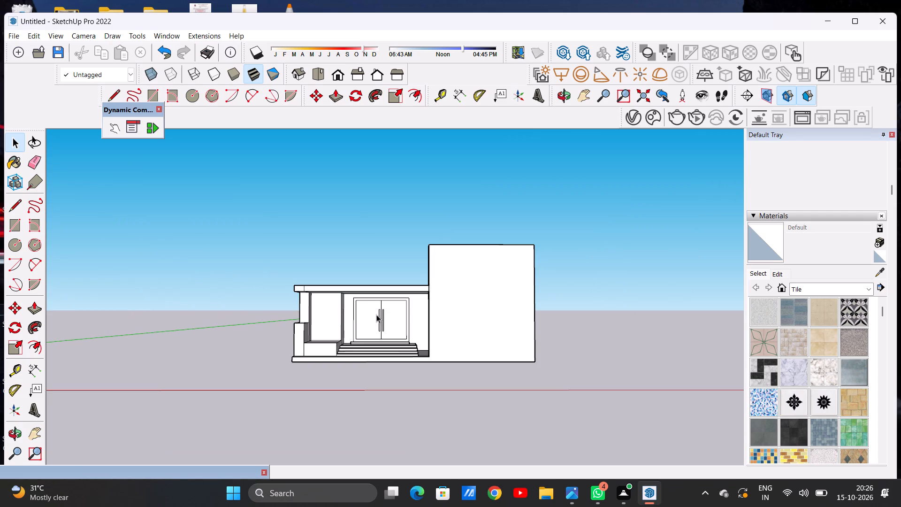
Select the whole building and scale it from its top right edge, making it narrower in width and taller.
{"action": "middle_click_drag", "start_coordinate": [493, 312], "coordinate": [391, 395]}
{"action": "scroll", "coordinate": [436, 382], "scroll_direction": "up", "scroll_amount": 2}
{"action": "middle_click_drag", "start_coordinate": [448, 297], "coordinate": [466, 355]}
{"action": "triple_click", "coordinate": [452, 332]}
{"action": "left_click", "coordinate": [452, 332]}
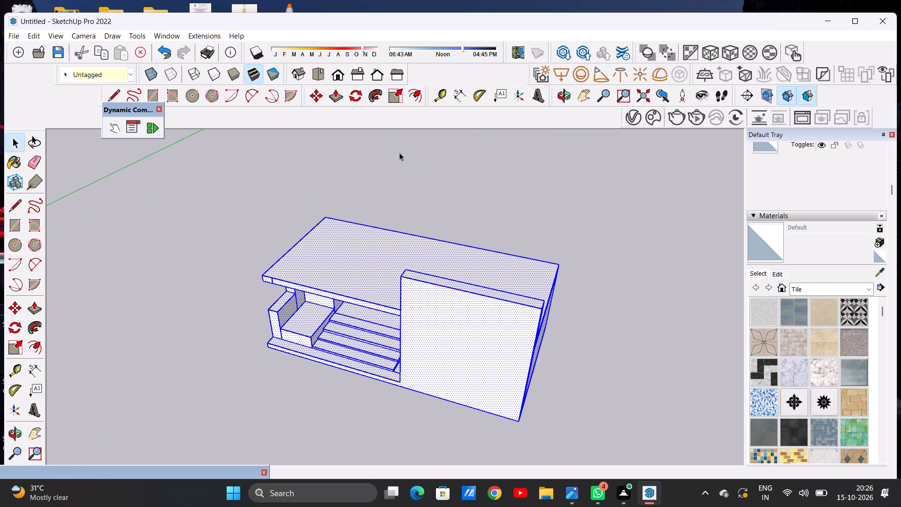
{"action": "left_click", "coordinate": [396, 94]}
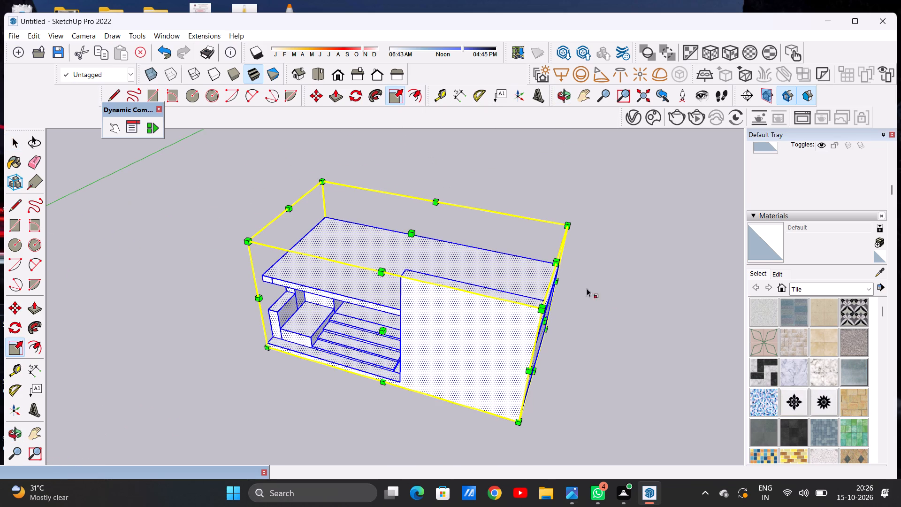
{"action": "left_click", "coordinate": [557, 258]}
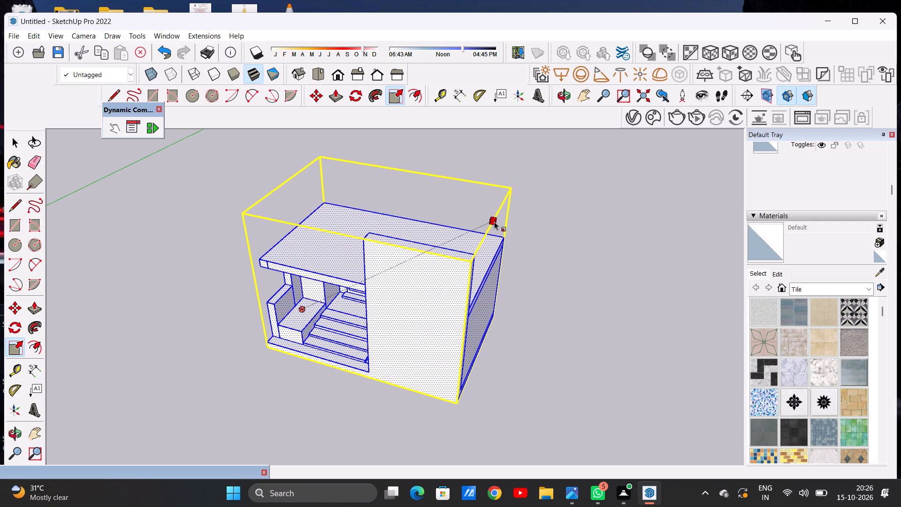
{"action": "left_click", "coordinate": [494, 222]}
{"action": "key", "text": "space"}
{"action": "left_click", "coordinate": [569, 255]}
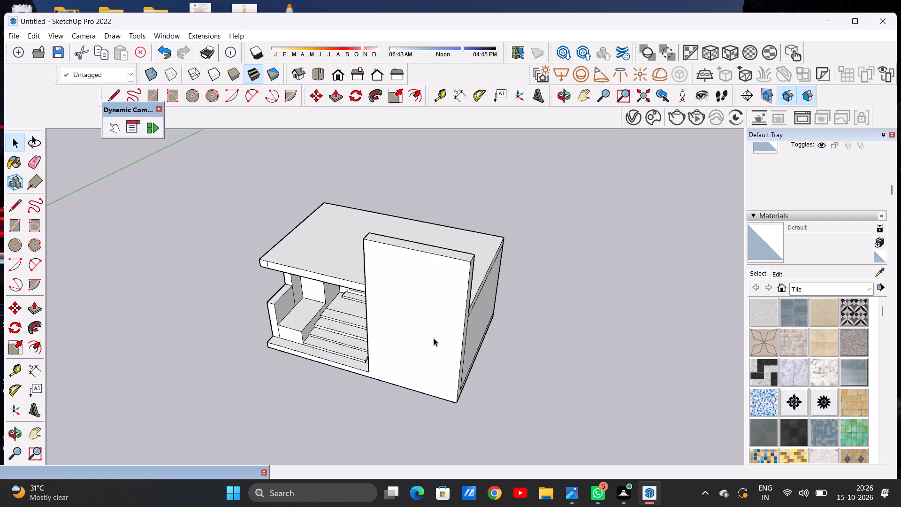
Examine the rescaled building's proportions from the front.
{"action": "middle_click_drag", "start_coordinate": [373, 368], "coordinate": [448, 256]}
{"action": "scroll", "coordinate": [412, 313], "scroll_direction": "down", "scroll_amount": 6}
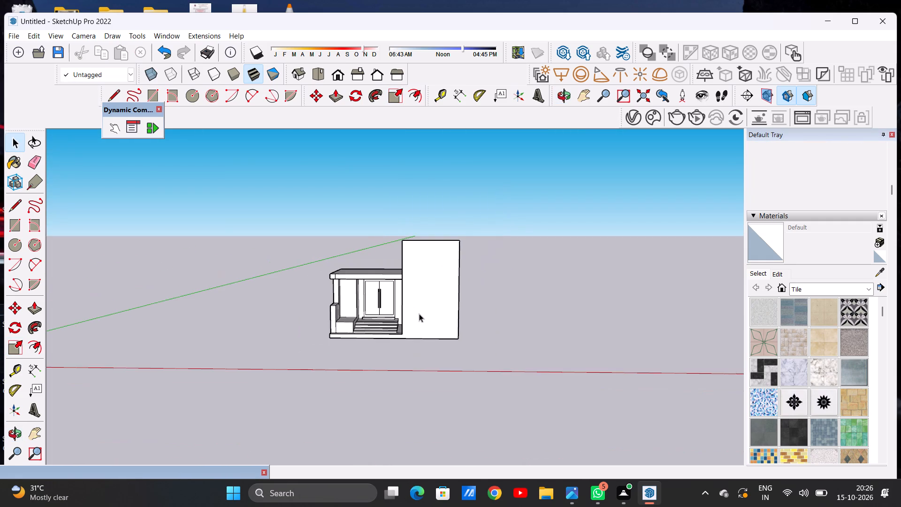
{"action": "scroll", "coordinate": [420, 314], "scroll_direction": "up", "scroll_amount": 7}
{"action": "middle_click", "coordinate": [416, 296]}
{"action": "scroll", "coordinate": [383, 289], "scroll_direction": "up", "scroll_amount": 1}
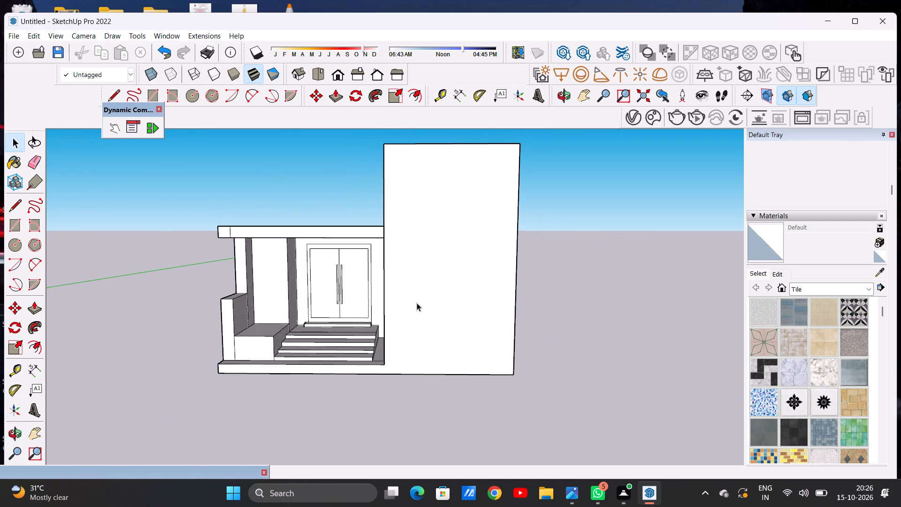
{"action": "scroll", "coordinate": [444, 314], "scroll_direction": "down", "scroll_amount": 5}
{"action": "middle_click", "coordinate": [520, 299]}
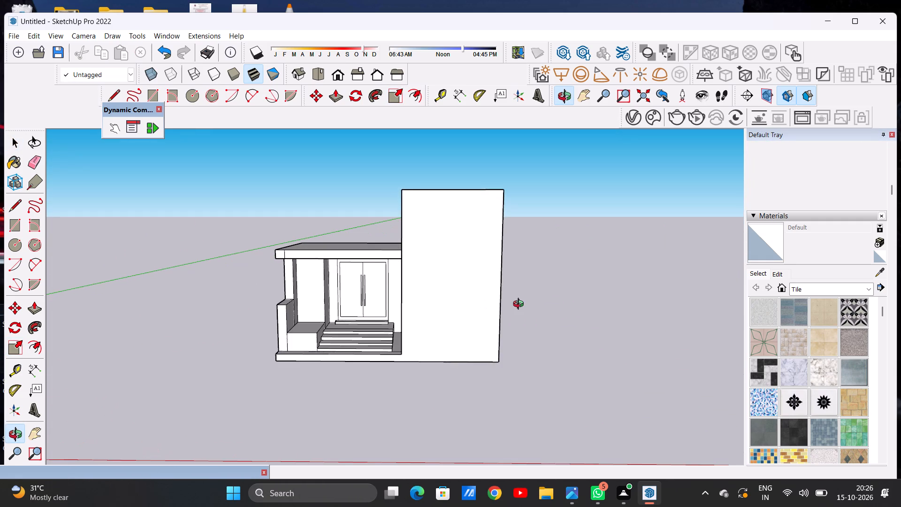
{"action": "middle_click_drag", "start_coordinate": [478, 300], "coordinate": [466, 298]}
{"action": "scroll", "coordinate": [432, 305], "scroll_direction": "up", "scroll_amount": 1}
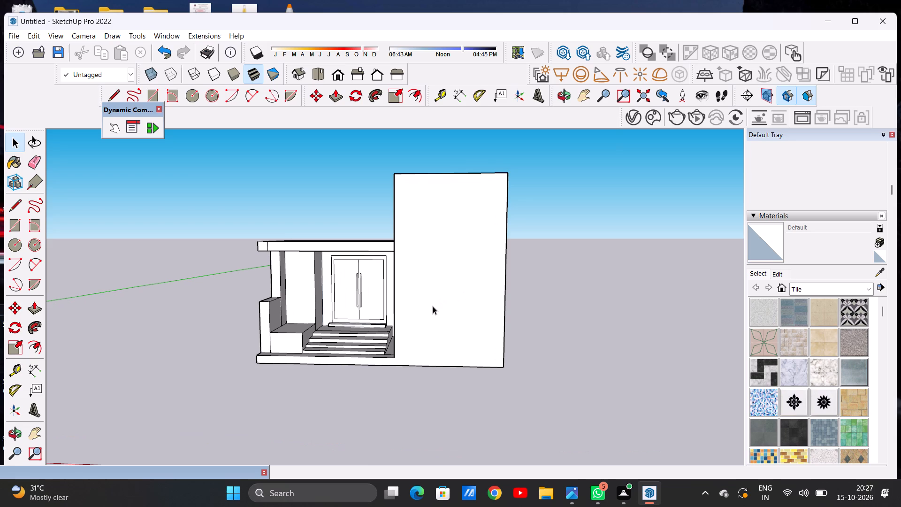
Erase the short vertical edge on the roof slab's front face near its left corner.
{"action": "key", "text": "space"}
{"action": "scroll", "coordinate": [412, 289], "scroll_direction": "up", "scroll_amount": 5}
{"action": "middle_click_drag", "start_coordinate": [542, 241], "coordinate": [229, 364]}
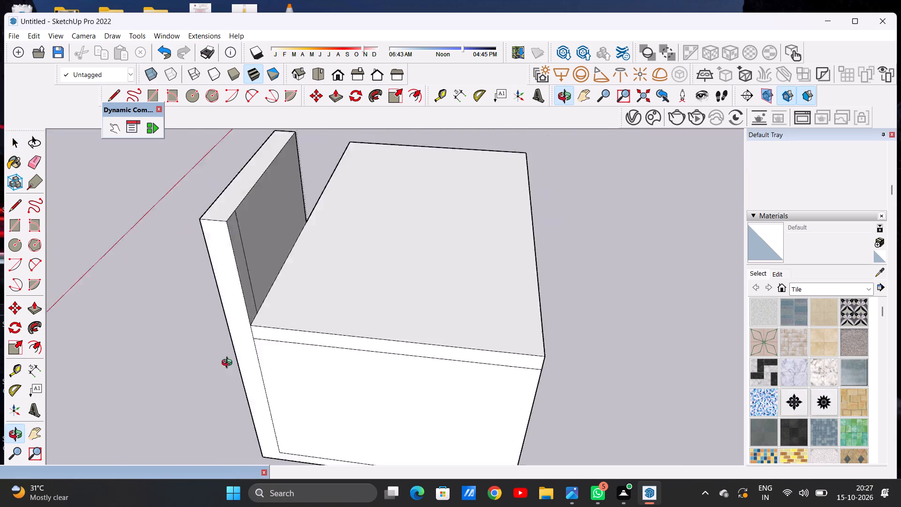
{"action": "middle_click_drag", "start_coordinate": [229, 364], "coordinate": [587, 284]}
{"action": "middle_click_drag", "start_coordinate": [341, 336], "coordinate": [415, 323]}
{"action": "scroll", "coordinate": [415, 323], "scroll_direction": "up", "scroll_amount": 1}
{"action": "scroll", "coordinate": [450, 295], "scroll_direction": "down", "scroll_amount": 7}
{"action": "scroll", "coordinate": [447, 293], "scroll_direction": "up", "scroll_amount": 1}
{"action": "middle_click_drag", "start_coordinate": [447, 293], "coordinate": [399, 277]}
{"action": "scroll", "coordinate": [255, 273], "scroll_direction": "down", "scroll_amount": 1}
{"action": "scroll", "coordinate": [257, 272], "scroll_direction": "up", "scroll_amount": 17}
{"action": "middle_click_drag", "start_coordinate": [290, 264], "coordinate": [416, 297]}
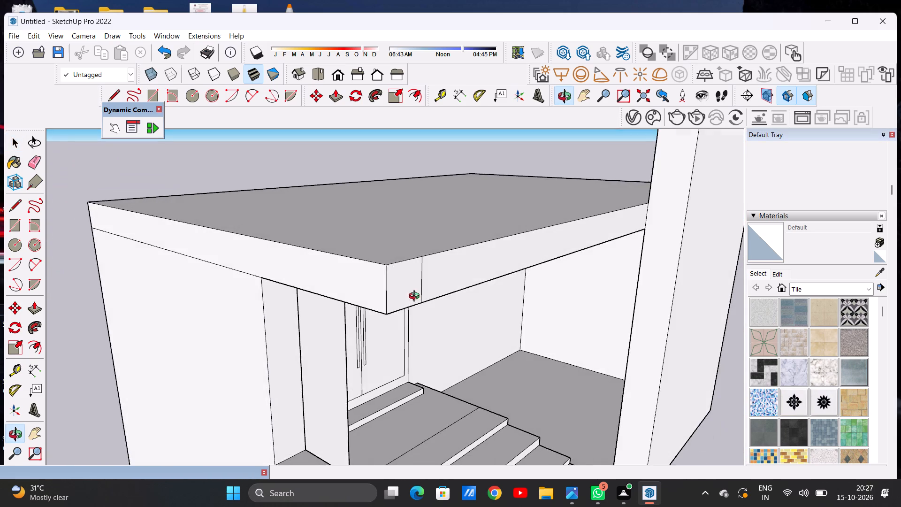
{"action": "middle_click_drag", "start_coordinate": [416, 297], "coordinate": [420, 305]}
{"action": "scroll", "coordinate": [432, 289], "scroll_direction": "up", "scroll_amount": 5}
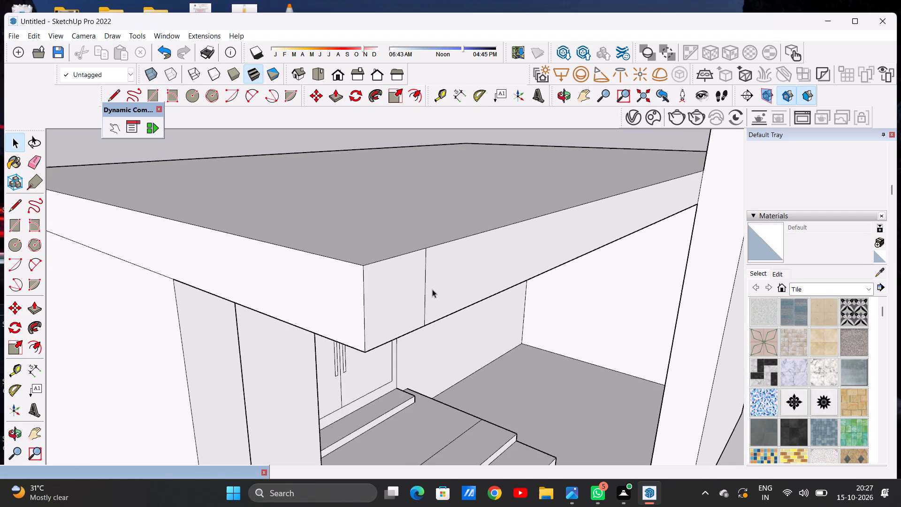
{"action": "key", "text": "e"}
{"action": "left_click_drag", "start_coordinate": [427, 282], "coordinate": [421, 284]}
{"action": "key", "text": "space"}
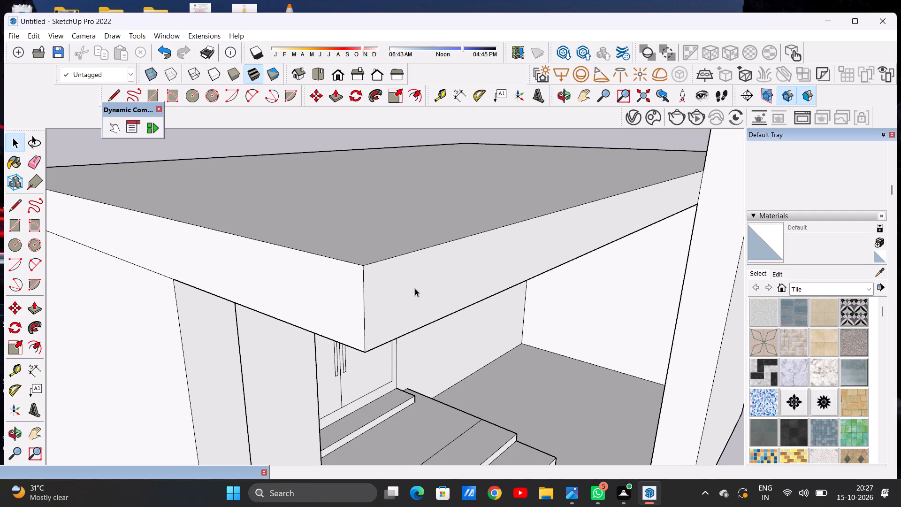
Erase the vertical edge between the low parapet and the side wall on their inner face beside the entrance bench.
{"action": "scroll", "coordinate": [409, 292], "scroll_direction": "down", "scroll_amount": 10}
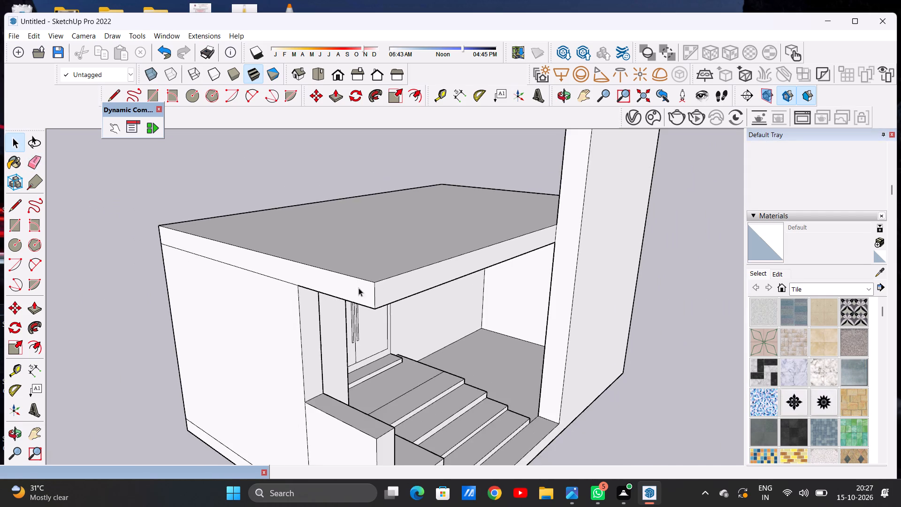
{"action": "scroll", "coordinate": [359, 288], "scroll_direction": "down", "scroll_amount": 7}
{"action": "middle_click_drag", "start_coordinate": [410, 327], "coordinate": [180, 295]}
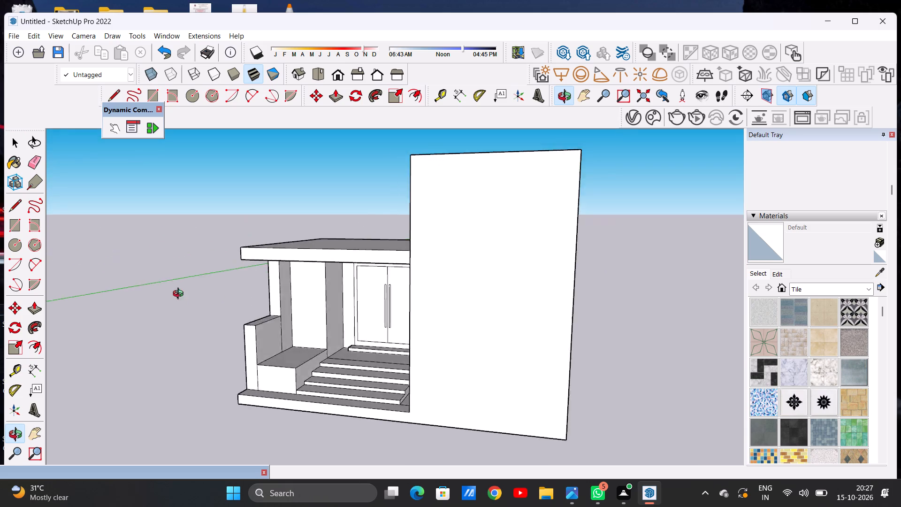
{"action": "middle_click_drag", "start_coordinate": [180, 295], "coordinate": [115, 322]}
{"action": "scroll", "coordinate": [283, 324], "scroll_direction": "up", "scroll_amount": 12}
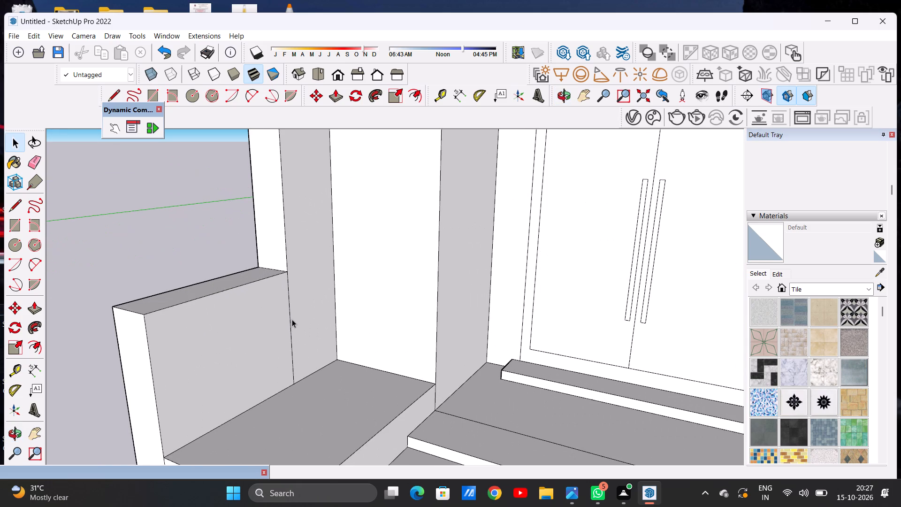
{"action": "key", "text": "e"}
{"action": "scroll", "coordinate": [292, 318], "scroll_direction": "up", "scroll_amount": 4}
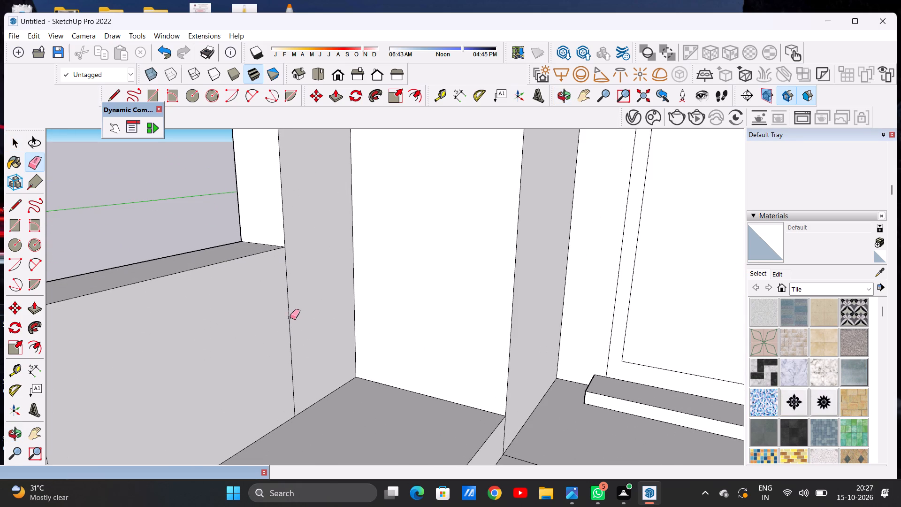
{"action": "left_click_drag", "start_coordinate": [283, 328], "coordinate": [307, 323]}
{"action": "key", "text": "space"}
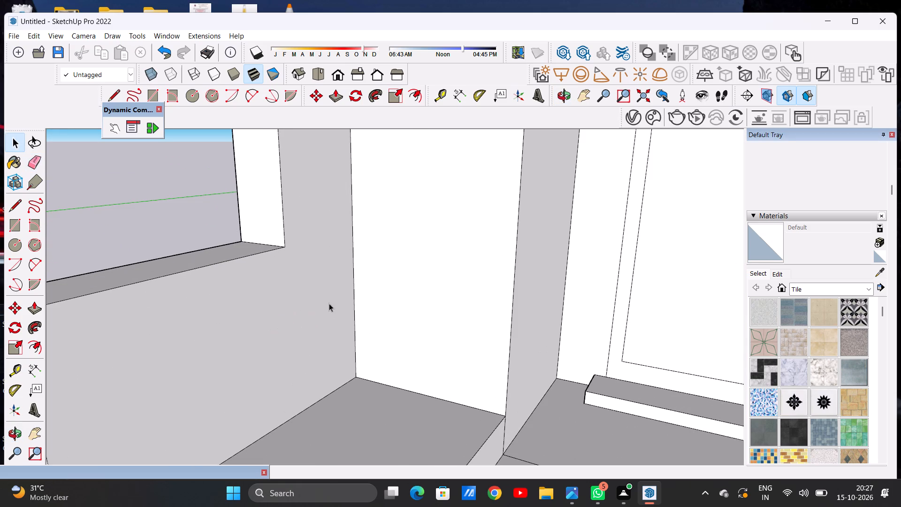
Examine the entrance facade from the front, along with the roof and tall front wall panel from above.
{"action": "scroll", "coordinate": [328, 318], "scroll_direction": "down", "scroll_amount": 18}
{"action": "middle_click_drag", "start_coordinate": [283, 338], "coordinate": [367, 334]}
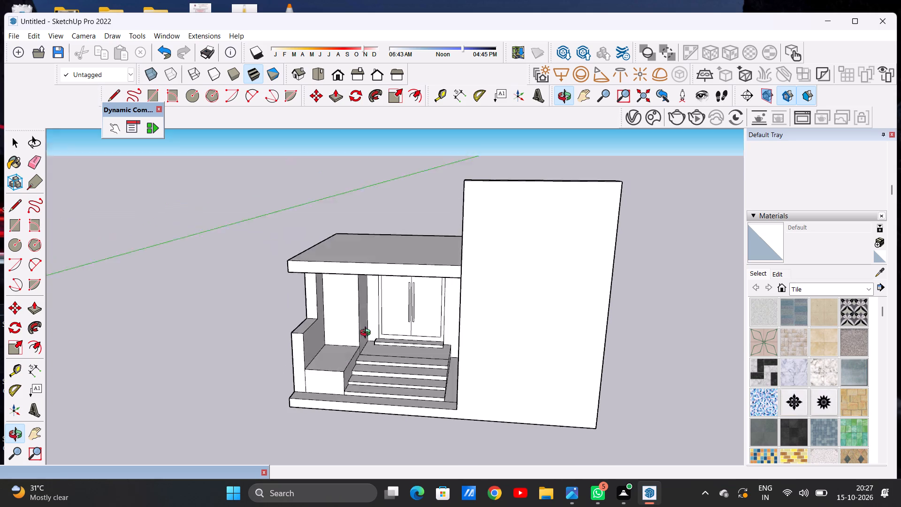
{"action": "middle_click_drag", "start_coordinate": [367, 334], "coordinate": [369, 291]}
{"action": "scroll", "coordinate": [402, 300], "scroll_direction": "up", "scroll_amount": 6}
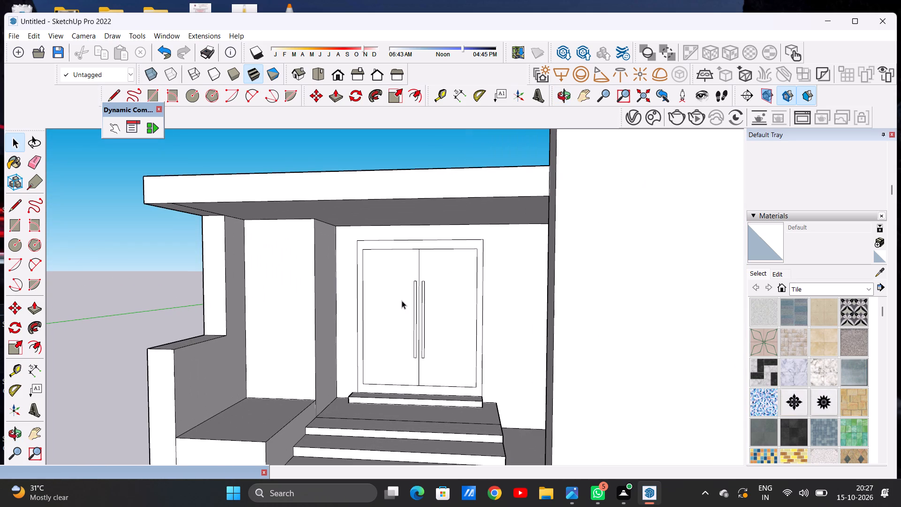
{"action": "scroll", "coordinate": [392, 323], "scroll_direction": "down", "scroll_amount": 6}
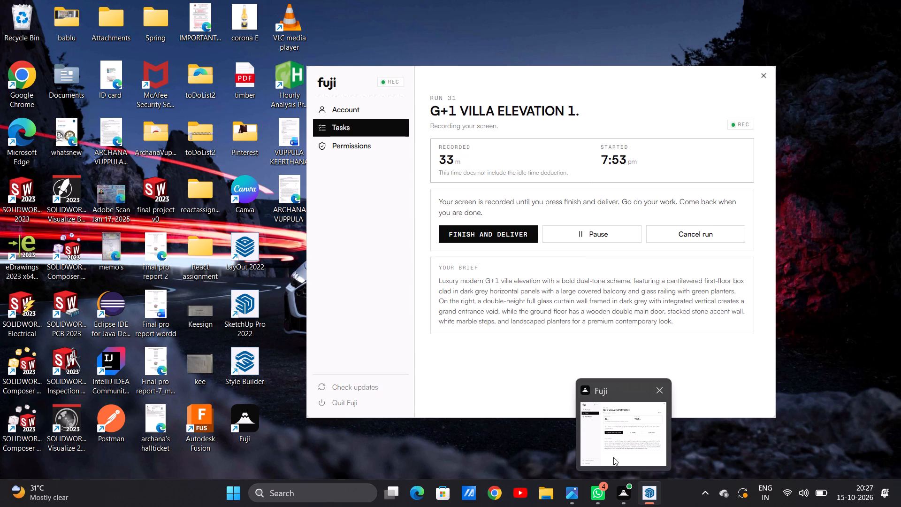
{"action": "left_click", "coordinate": [624, 442]}
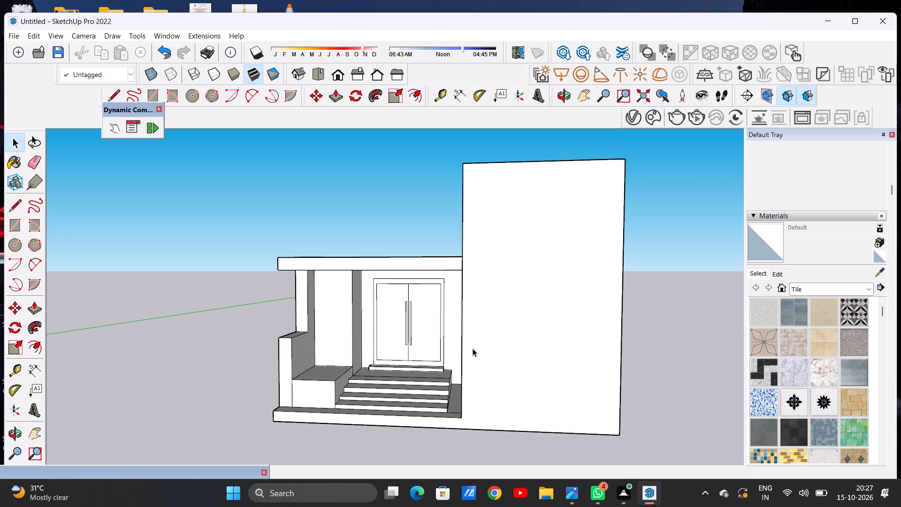
{"action": "scroll", "coordinate": [405, 346], "scroll_direction": "up", "scroll_amount": 4}
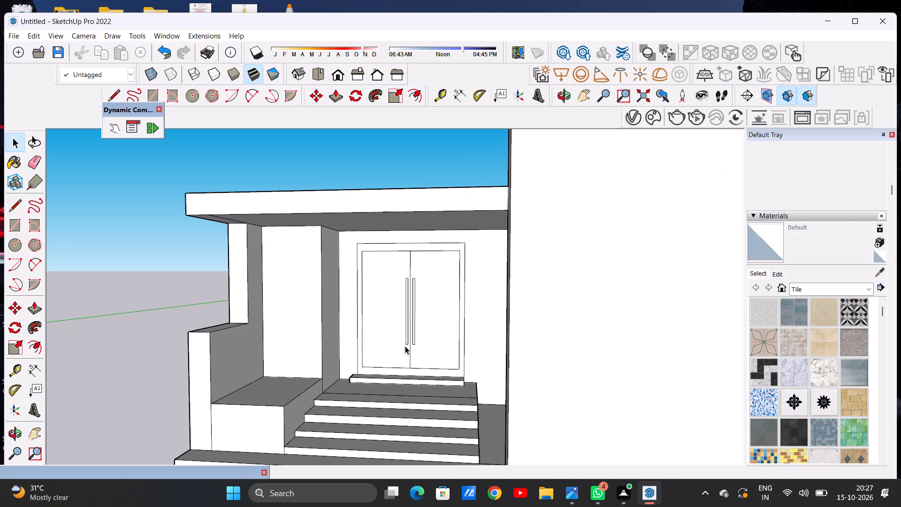
{"action": "scroll", "coordinate": [300, 370], "scroll_direction": "down", "scroll_amount": 9}
{"action": "scroll", "coordinate": [333, 369], "scroll_direction": "down", "scroll_amount": 16}
{"action": "scroll", "coordinate": [386, 323], "scroll_direction": "up", "scroll_amount": 7}
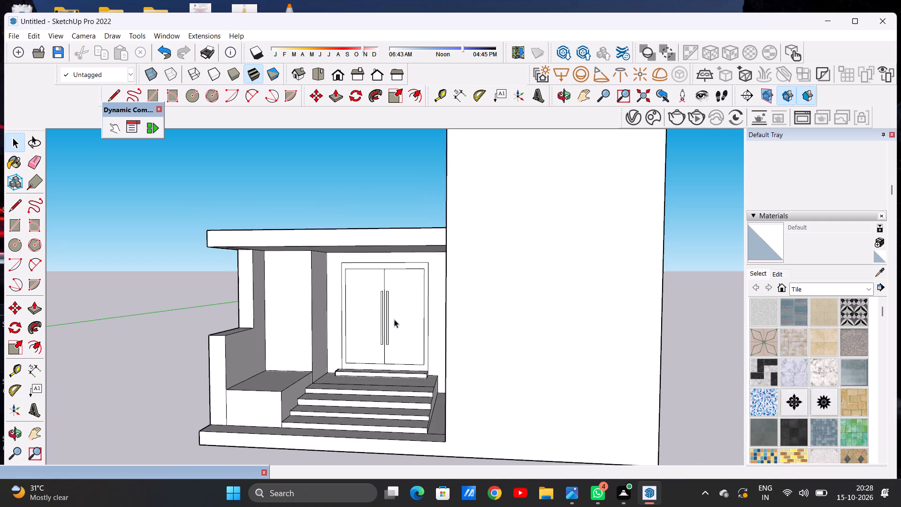
{"action": "scroll", "coordinate": [382, 305], "scroll_direction": "down", "scroll_amount": 6}
{"action": "middle_click_drag", "start_coordinate": [456, 278], "coordinate": [304, 401]}
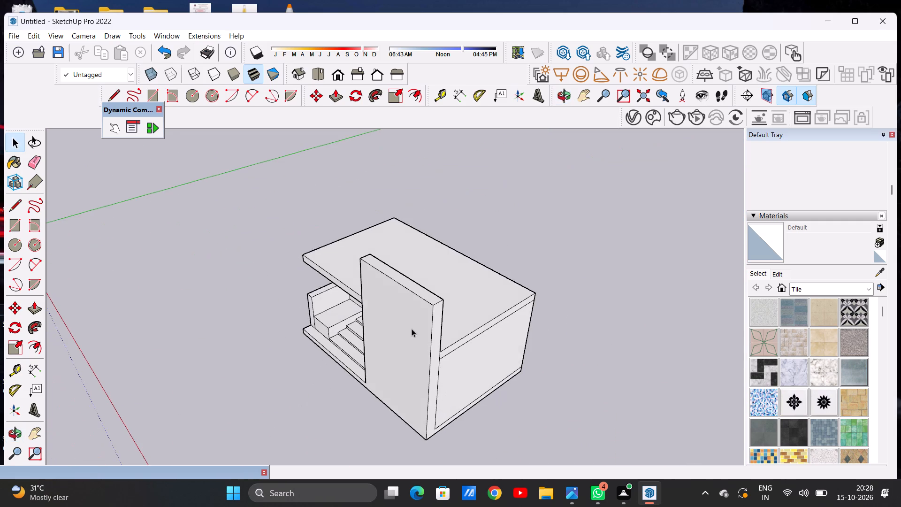
{"action": "middle_click_drag", "start_coordinate": [436, 314], "coordinate": [545, 376]}
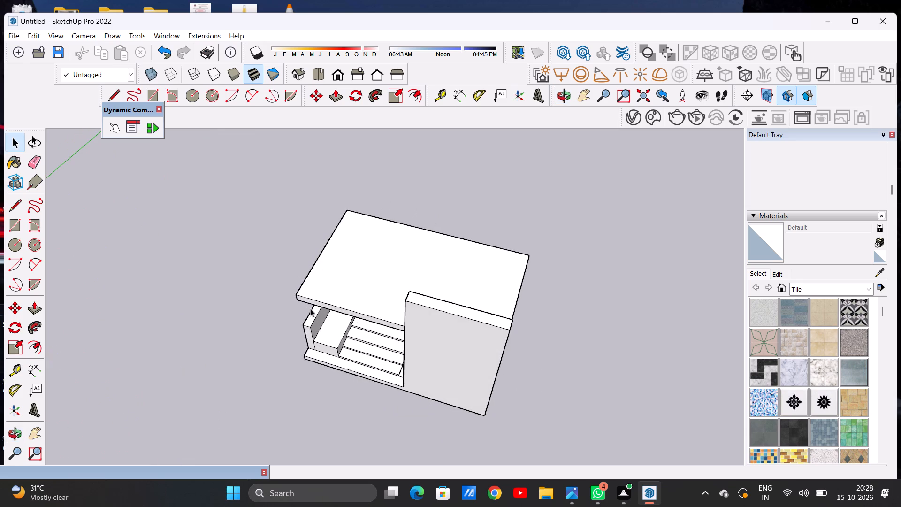
{"action": "middle_click_drag", "start_coordinate": [310, 308], "coordinate": [187, 312]}
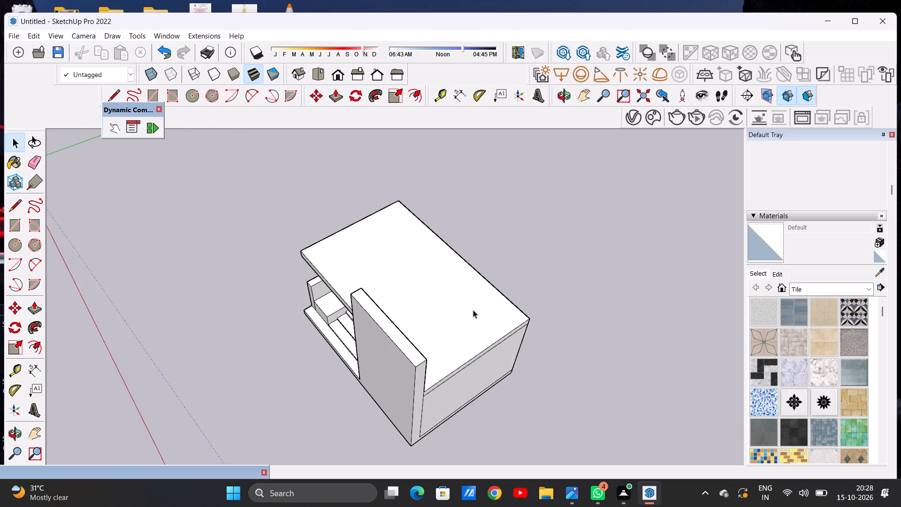
{"action": "scroll", "coordinate": [462, 307], "scroll_direction": "up", "scroll_amount": 5}
{"action": "middle_click_drag", "start_coordinate": [424, 289], "coordinate": [428, 355]}
{"action": "scroll", "coordinate": [444, 235], "scroll_direction": "down", "scroll_amount": 8}
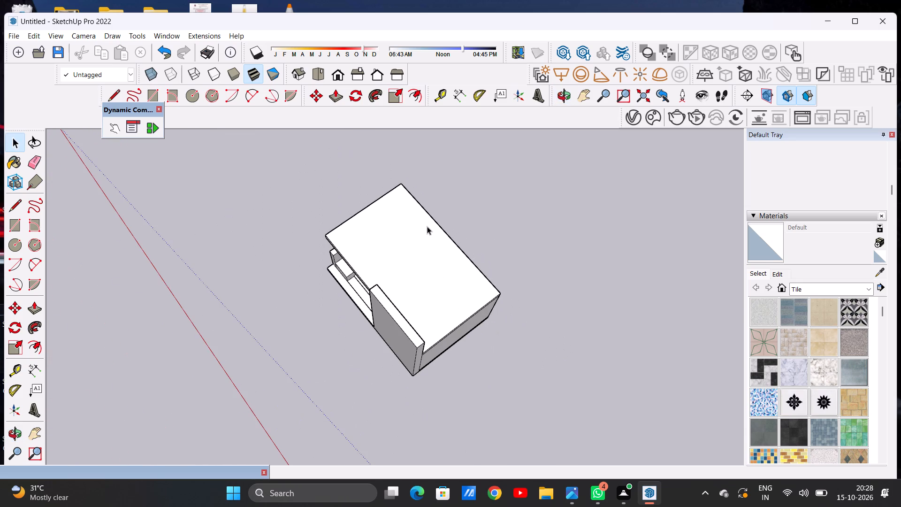
{"action": "scroll", "coordinate": [420, 284], "scroll_direction": "up", "scroll_amount": 7}
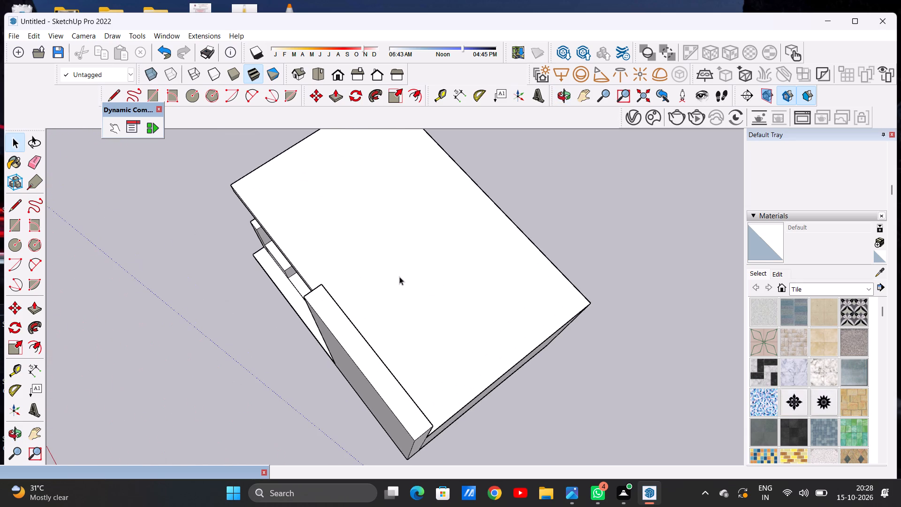
Erase the vertical edge near the side of the tall front wall panel's rear face, above the roof.
{"action": "middle_click_drag", "start_coordinate": [393, 273], "coordinate": [155, 281]}
{"action": "scroll", "coordinate": [364, 307], "scroll_direction": "down", "scroll_amount": 5}
{"action": "middle_click_drag", "start_coordinate": [403, 299], "coordinate": [222, 222]}
{"action": "scroll", "coordinate": [328, 217], "scroll_direction": "up", "scroll_amount": 4}
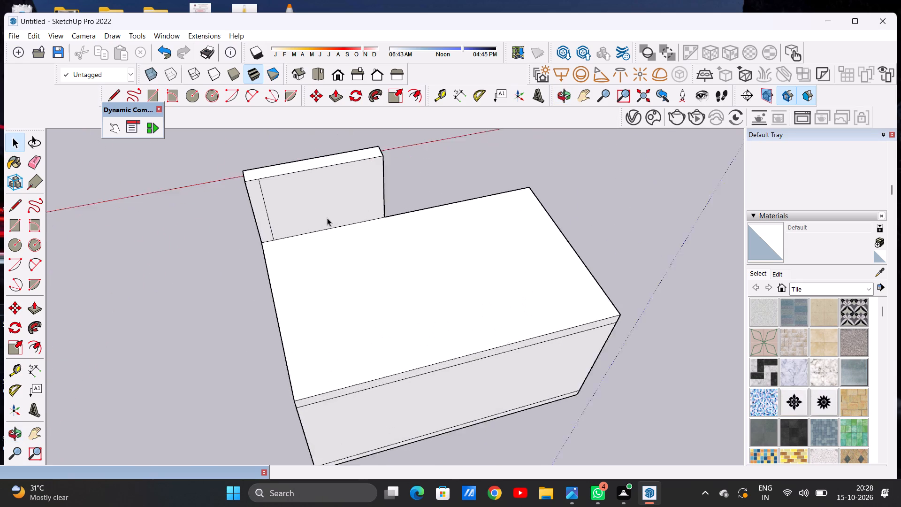
{"action": "scroll", "coordinate": [327, 218], "scroll_direction": "up", "scroll_amount": 2}
{"action": "middle_click_drag", "start_coordinate": [315, 277], "coordinate": [253, 224]}
{"action": "scroll", "coordinate": [267, 196], "scroll_direction": "up", "scroll_amount": 1}
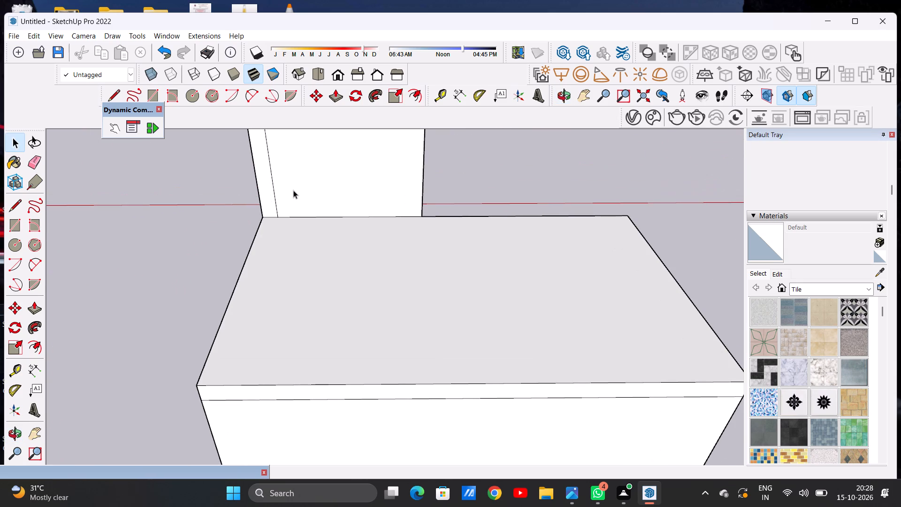
{"action": "key", "text": "e"}
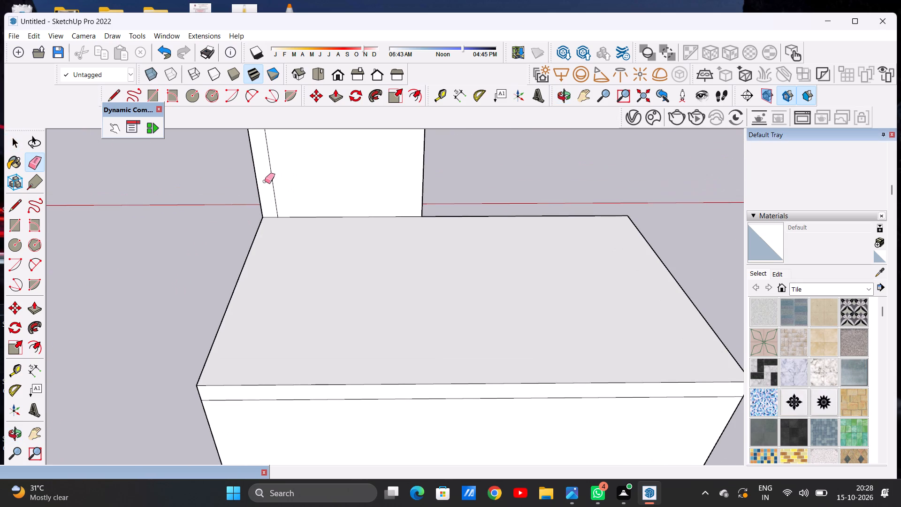
{"action": "left_click_drag", "start_coordinate": [265, 181], "coordinate": [282, 180]}
{"action": "key", "text": "space"}
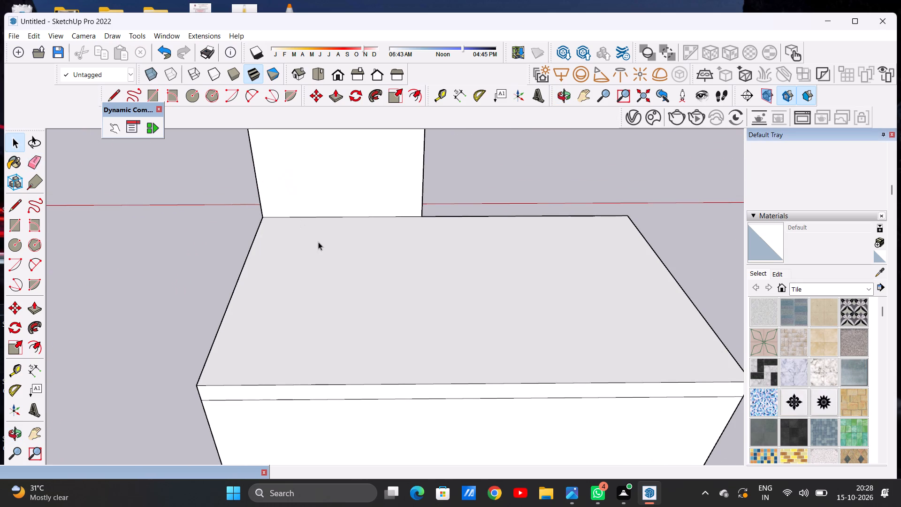
Offset the roof slab's top face outline inward to form a narrow border around the roof perimeter.
{"action": "type", "text": "OF"}
{"action": "left_click", "coordinate": [329, 246]}
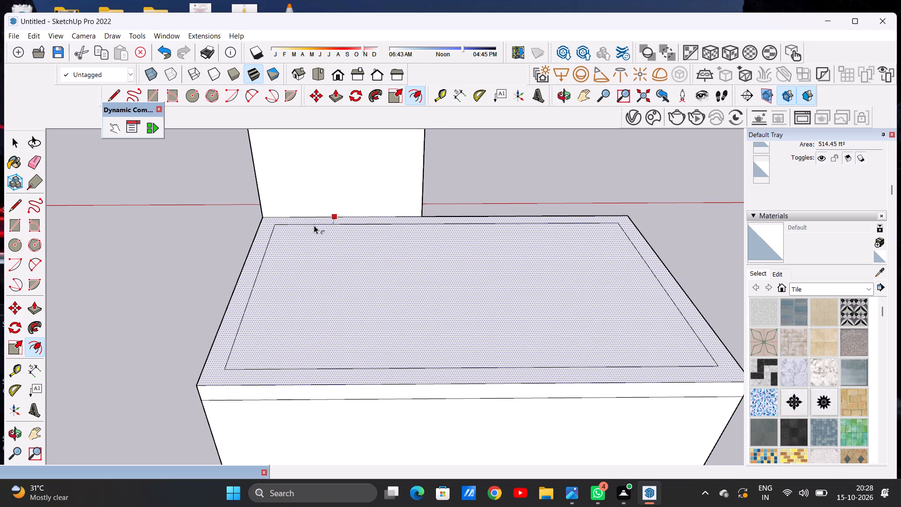
{"action": "left_click", "coordinate": [314, 226]}
{"action": "key", "text": "space"}
Examine the roof's inset outline and the tall front wall panel from the rear, sides and front.
{"action": "scroll", "coordinate": [336, 270], "scroll_direction": "down", "scroll_amount": 7}
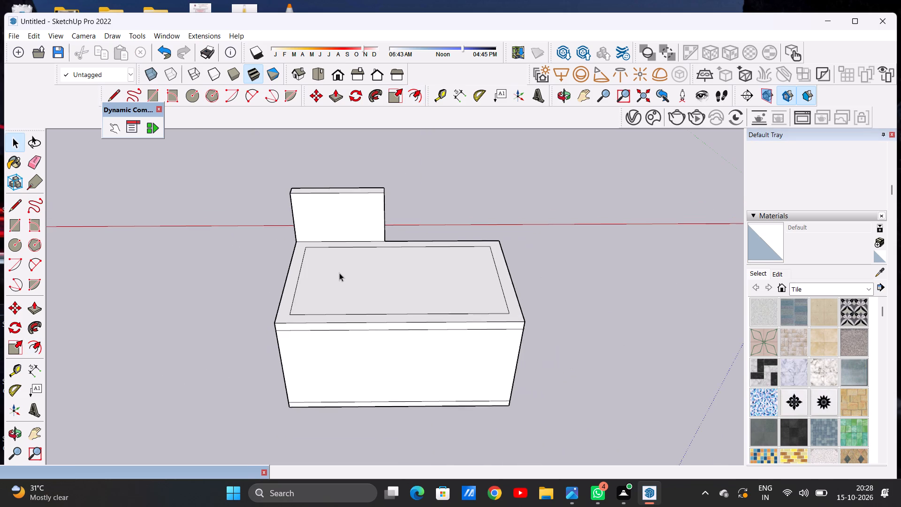
{"action": "middle_click_drag", "start_coordinate": [233, 289], "coordinate": [385, 289]}
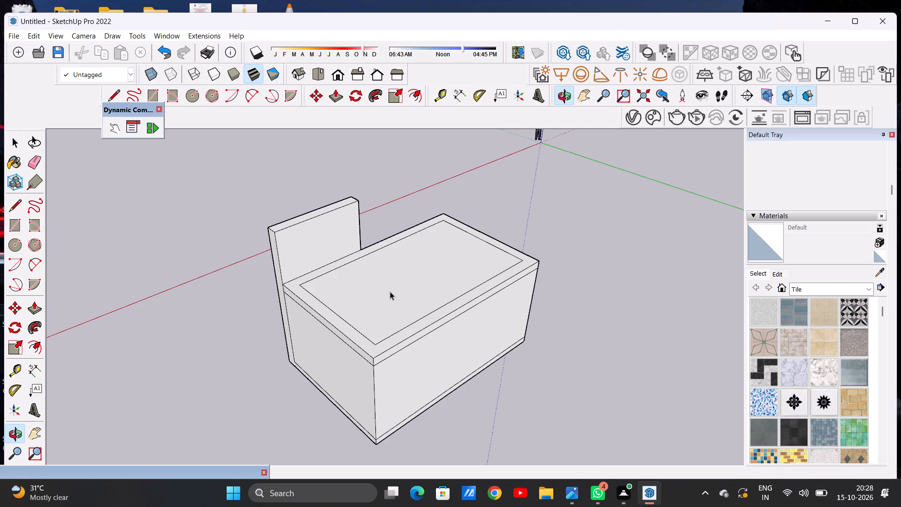
{"action": "scroll", "coordinate": [397, 315], "scroll_direction": "down", "scroll_amount": 8}
{"action": "scroll", "coordinate": [345, 307], "scroll_direction": "up", "scroll_amount": 7}
{"action": "middle_click_drag", "start_coordinate": [299, 306], "coordinate": [499, 302]}
{"action": "middle_click_drag", "start_coordinate": [298, 314], "coordinate": [387, 318]}
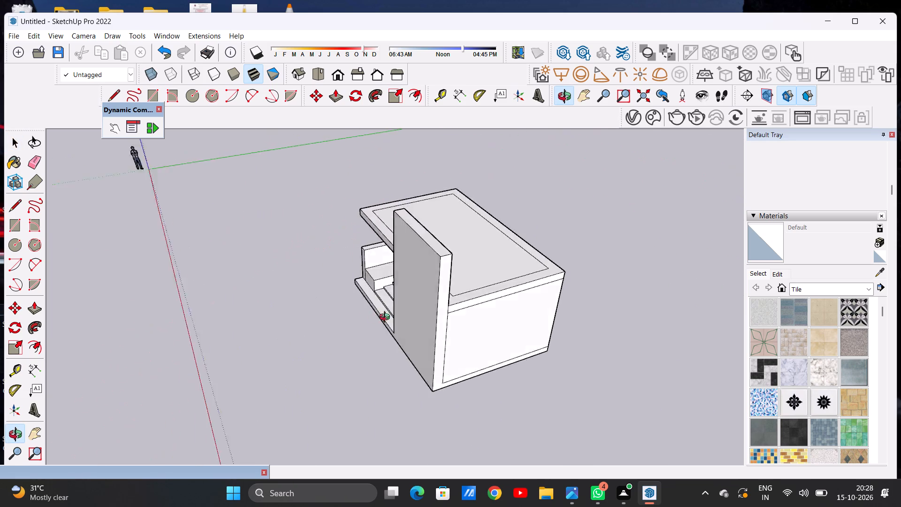
{"action": "middle_click_drag", "start_coordinate": [387, 318], "coordinate": [509, 325]}
{"action": "middle_click_drag", "start_coordinate": [368, 310], "coordinate": [546, 303]}
{"action": "scroll", "coordinate": [425, 235], "scroll_direction": "up", "scroll_amount": 5}
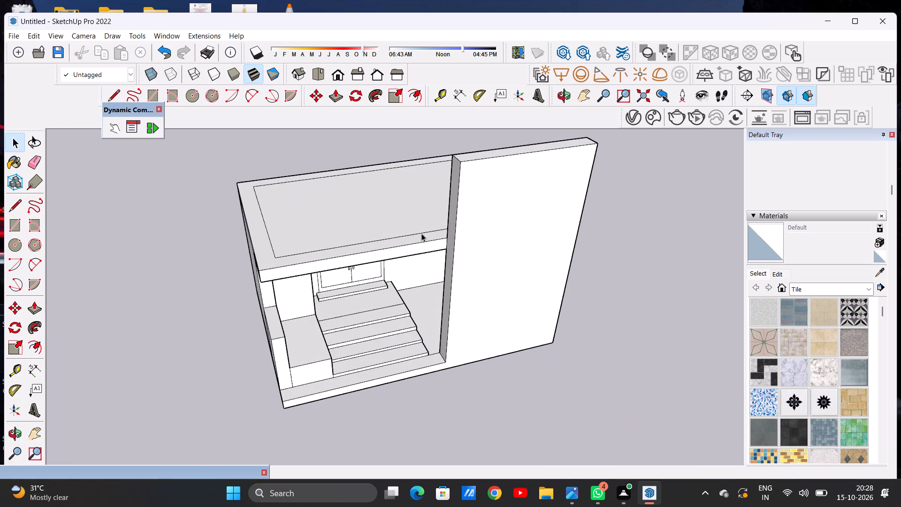
{"action": "middle_click_drag", "start_coordinate": [421, 234], "coordinate": [380, 263]}
{"action": "scroll", "coordinate": [424, 262], "scroll_direction": "up", "scroll_amount": 1}
{"action": "scroll", "coordinate": [426, 263], "scroll_direction": "down", "scroll_amount": 6}
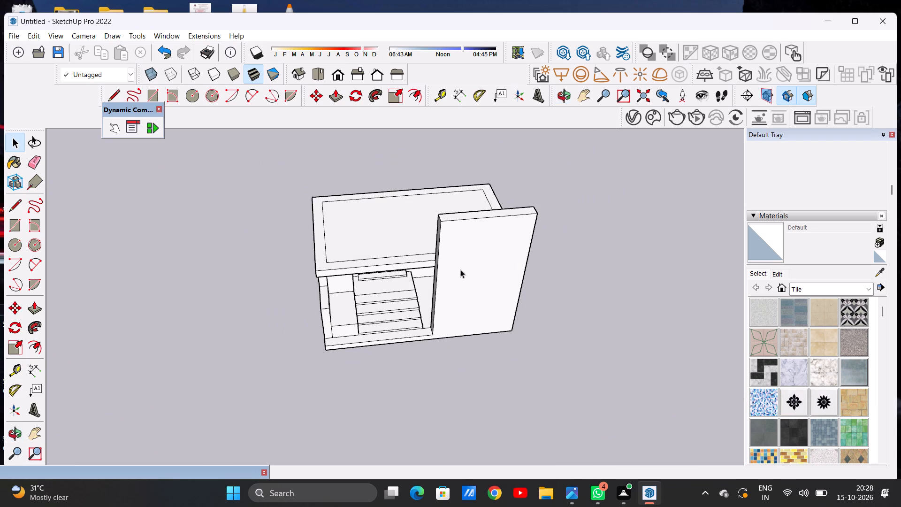
{"action": "middle_click_drag", "start_coordinate": [429, 272], "coordinate": [230, 325]}
{"action": "middle_click_drag", "start_coordinate": [446, 289], "coordinate": [242, 295]}
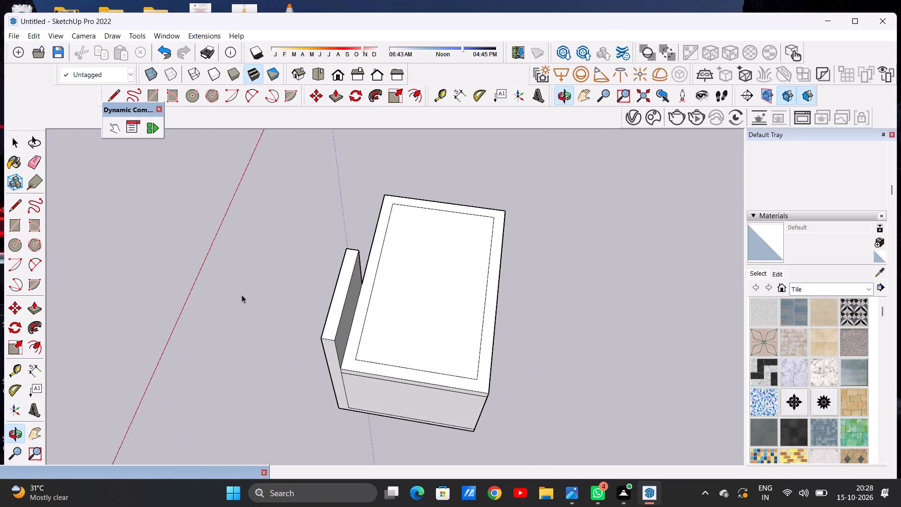
{"action": "scroll", "coordinate": [400, 284], "scroll_direction": "up", "scroll_amount": 7}
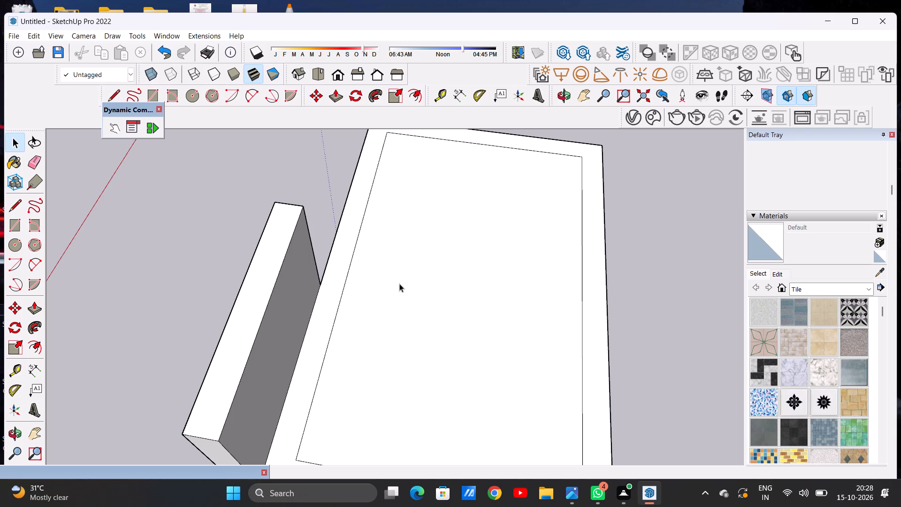
{"action": "scroll", "coordinate": [406, 309], "scroll_direction": "down", "scroll_amount": 7}
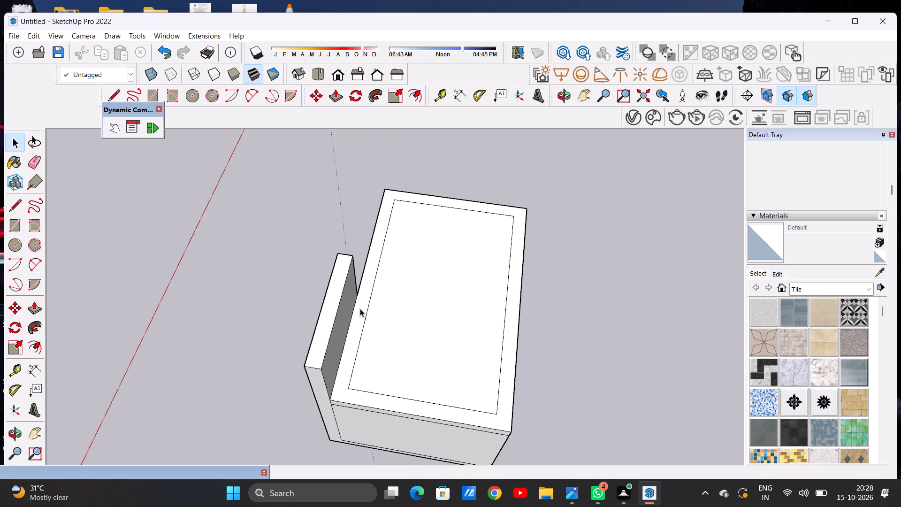
{"action": "middle_click_drag", "start_coordinate": [346, 308], "coordinate": [500, 279]}
{"action": "middle_click_drag", "start_coordinate": [335, 316], "coordinate": [549, 256]}
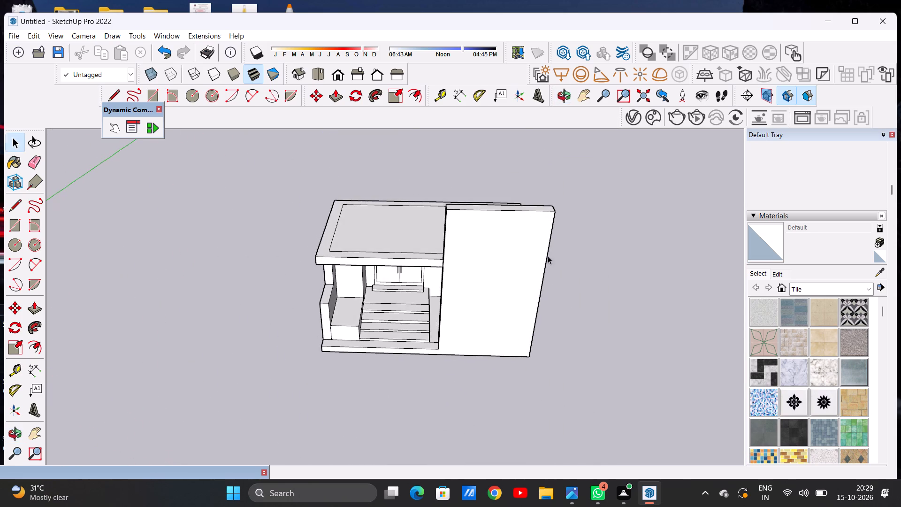
{"action": "middle_click_drag", "start_coordinate": [435, 262], "coordinate": [552, 302]}
Draw a short line from the roof's inset front corner, at the end away from the tall panel, to the roof's front edge.
{"action": "scroll", "coordinate": [422, 251], "scroll_direction": "up", "scroll_amount": 5}
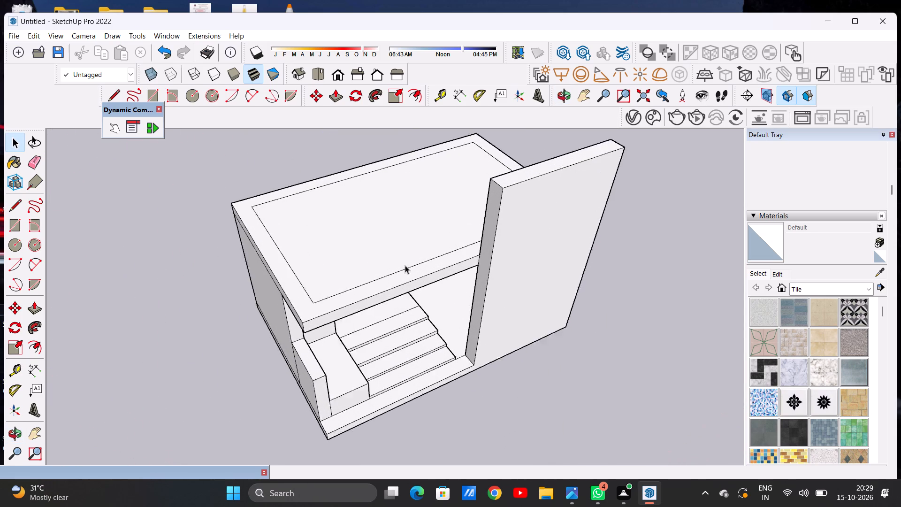
{"action": "scroll", "coordinate": [405, 265], "scroll_direction": "up", "scroll_amount": 1}
{"action": "middle_click_drag", "start_coordinate": [408, 273], "coordinate": [356, 265]}
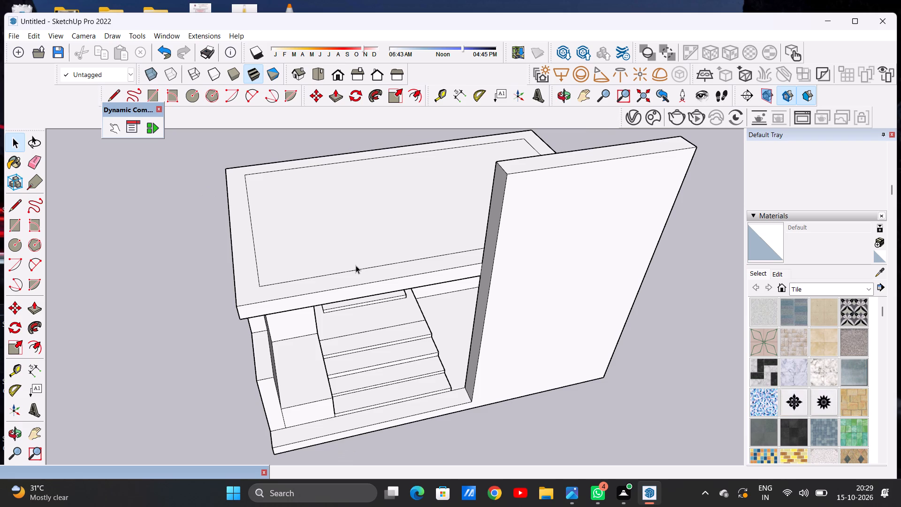
{"action": "key", "text": "l"}
{"action": "scroll", "coordinate": [260, 301], "scroll_direction": "up", "scroll_amount": 2}
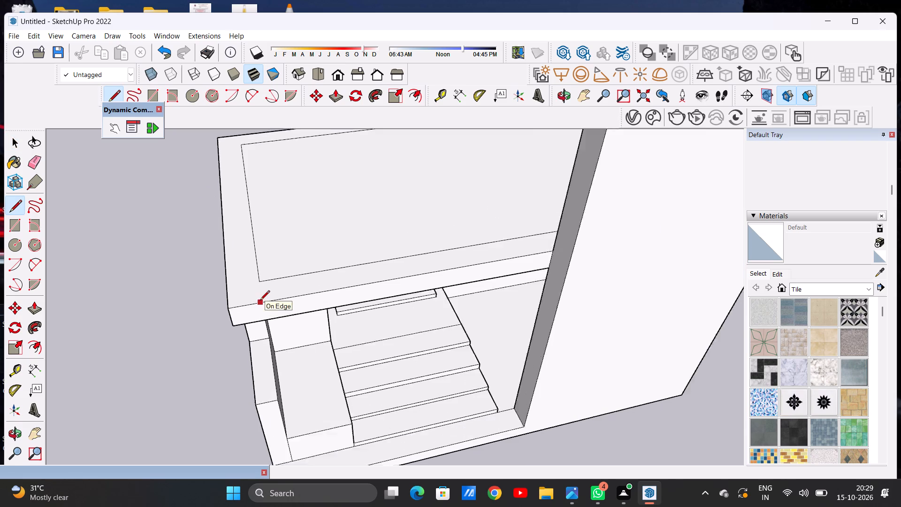
{"action": "scroll", "coordinate": [260, 301], "scroll_direction": "up", "scroll_amount": 4}
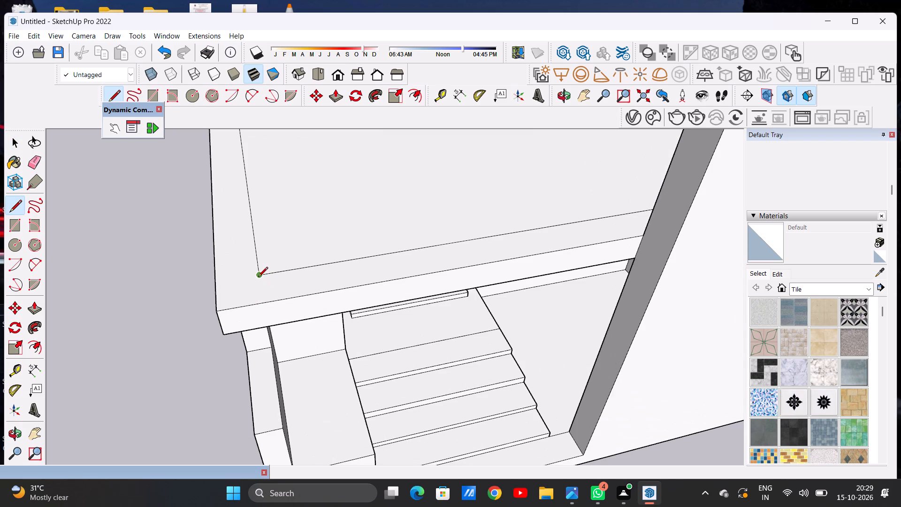
{"action": "left_click", "coordinate": [258, 277]}
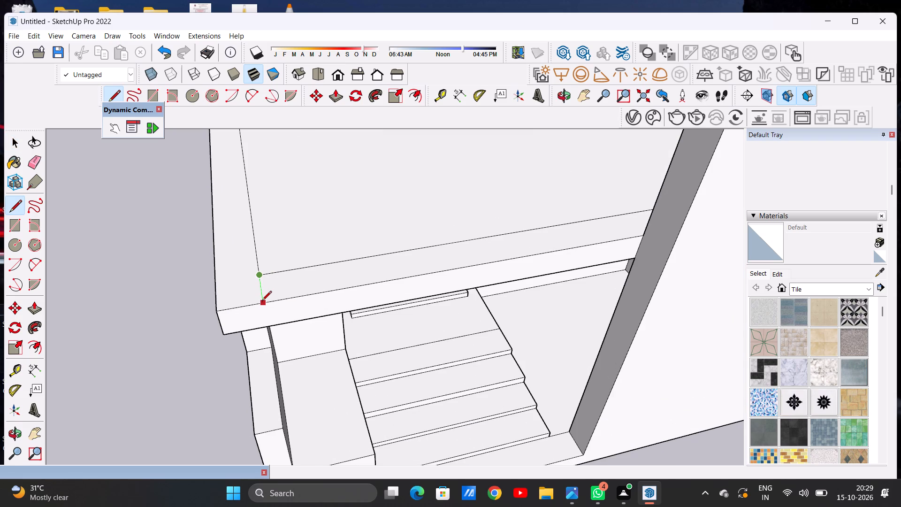
{"action": "left_click", "coordinate": [262, 303]}
{"action": "key", "text": "space"}
Draw a line across the roof's front border from the tall panel's inner rear corner to the inset outline.
{"action": "scroll", "coordinate": [324, 292], "scroll_direction": "down", "scroll_amount": 6}
{"action": "middle_click_drag", "start_coordinate": [351, 319], "coordinate": [314, 238]}
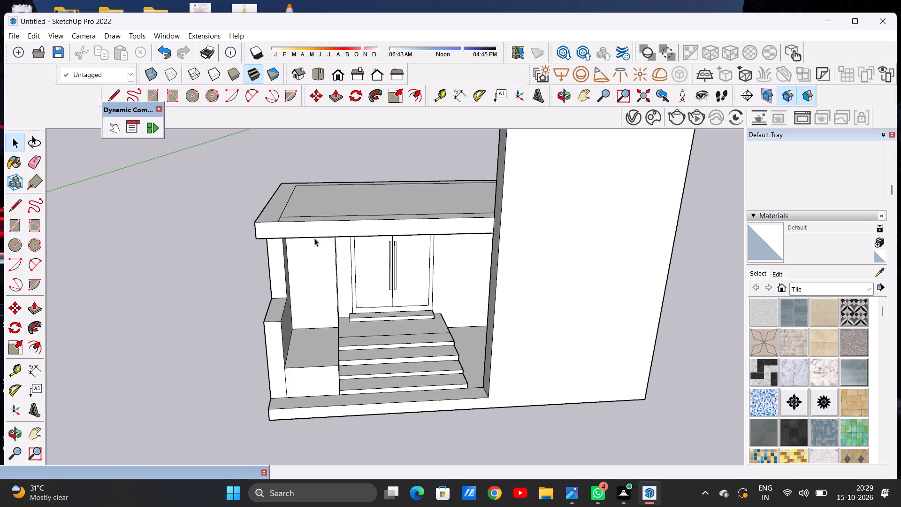
{"action": "middle_click_drag", "start_coordinate": [288, 235], "coordinate": [422, 225]}
{"action": "middle_click_drag", "start_coordinate": [373, 221], "coordinate": [357, 310]}
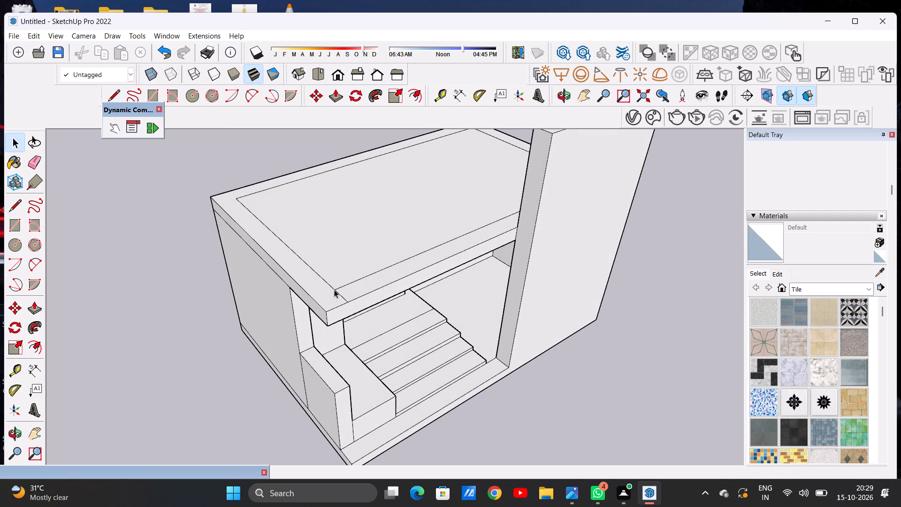
{"action": "middle_click_drag", "start_coordinate": [458, 260], "coordinate": [603, 291]}
{"action": "scroll", "coordinate": [464, 207], "scroll_direction": "up", "scroll_amount": 5}
{"action": "middle_click_drag", "start_coordinate": [461, 200], "coordinate": [419, 178]}
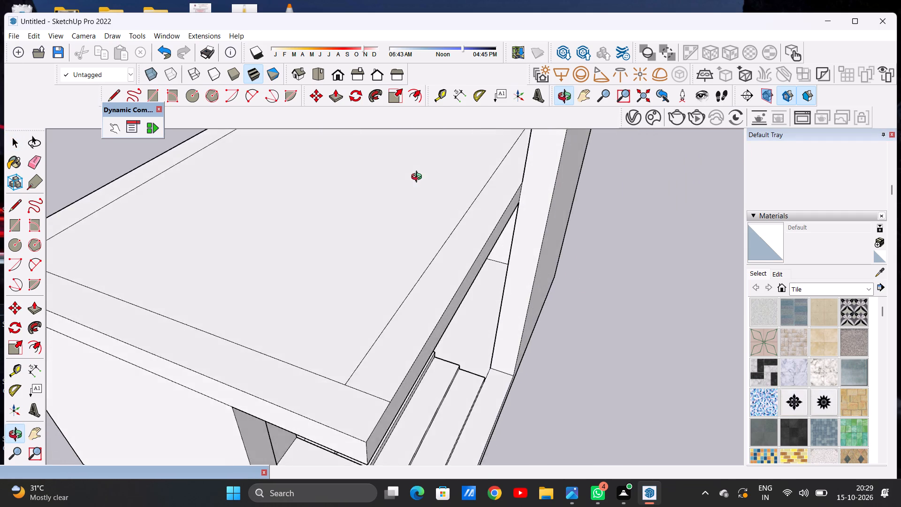
{"action": "middle_click_drag", "start_coordinate": [419, 178], "coordinate": [599, 214]}
{"action": "scroll", "coordinate": [552, 232], "scroll_direction": "down", "scroll_amount": 7}
{"action": "scroll", "coordinate": [514, 178], "scroll_direction": "up", "scroll_amount": 2}
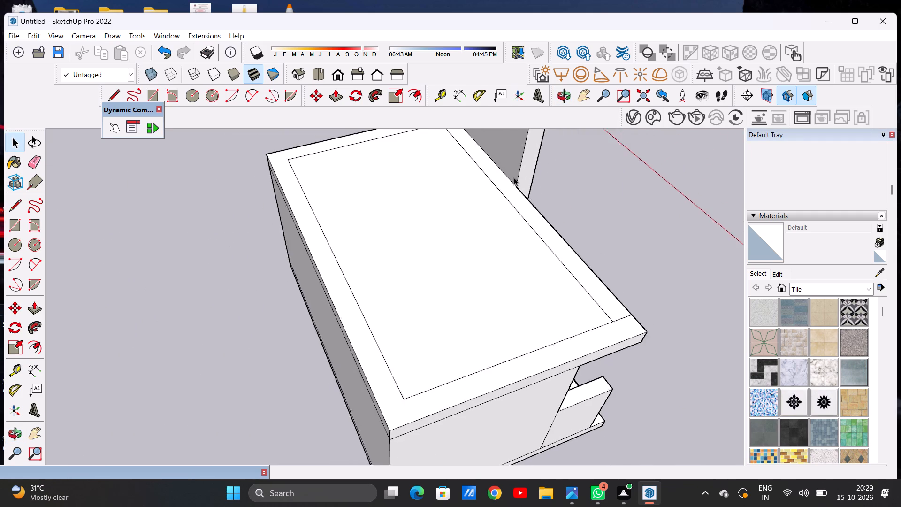
{"action": "scroll", "coordinate": [514, 177], "scroll_direction": "up", "scroll_amount": 18}
{"action": "key", "text": "l"}
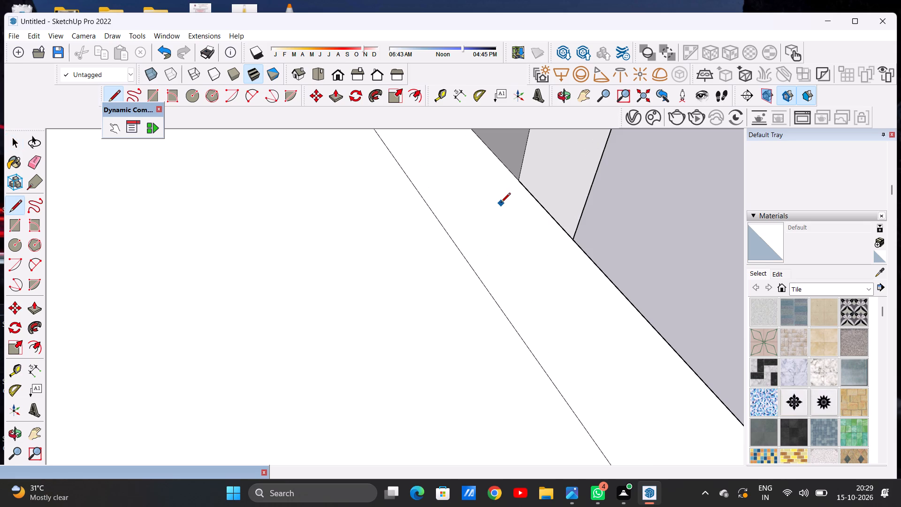
{"action": "left_click", "coordinate": [518, 180]}
{"action": "left_click", "coordinate": [428, 205]}
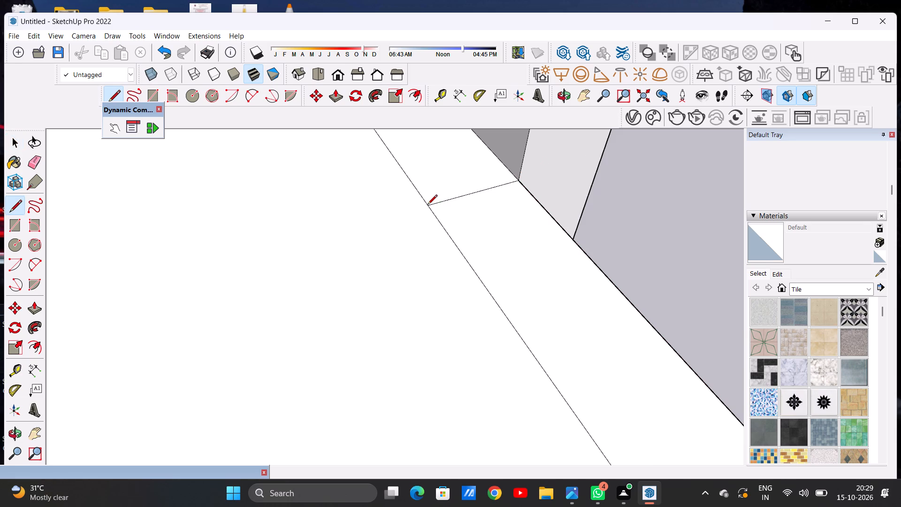
{"action": "key", "text": "space"}
Push/Pull the front border strip above the entrance upward to form a parapet reaching the tall panel.
{"action": "scroll", "coordinate": [429, 261], "scroll_direction": "down", "scroll_amount": 20}
{"action": "scroll", "coordinate": [429, 261], "scroll_direction": "down", "scroll_amount": 6}
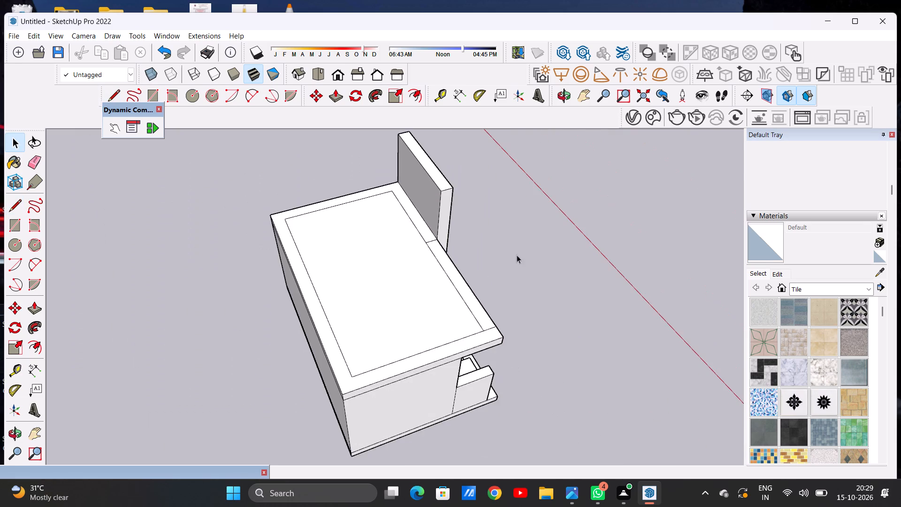
{"action": "middle_click_drag", "start_coordinate": [515, 269], "coordinate": [97, 250]}
{"action": "scroll", "coordinate": [353, 283], "scroll_direction": "up", "scroll_amount": 4}
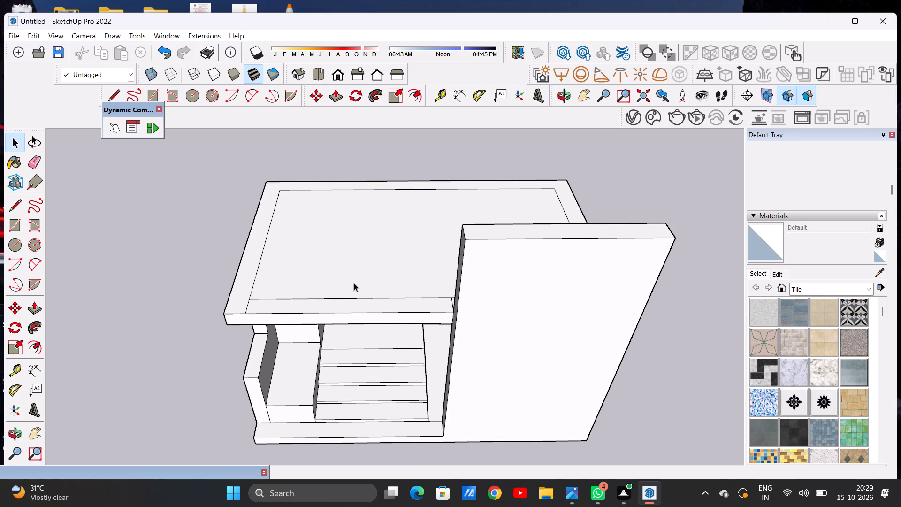
{"action": "key", "text": "p"}
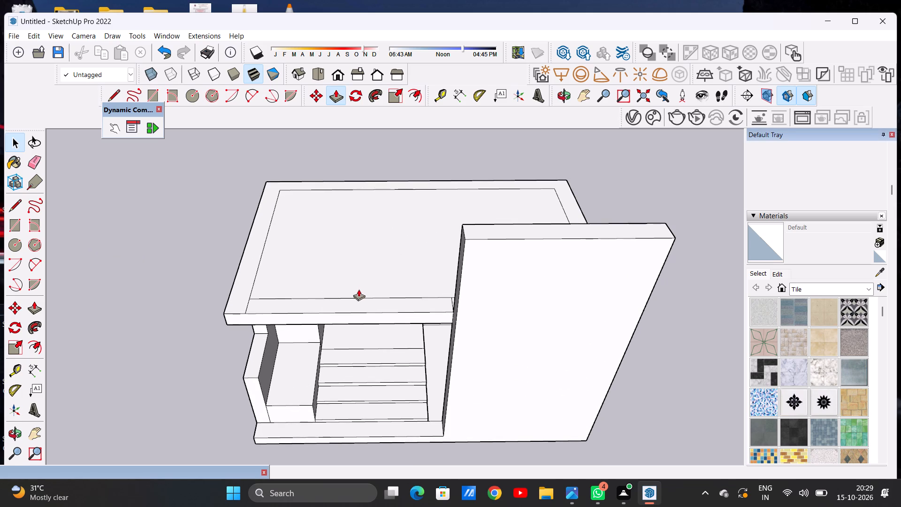
{"action": "scroll", "coordinate": [408, 292], "scroll_direction": "up", "scroll_amount": 5}
{"action": "left_click", "coordinate": [436, 308]}
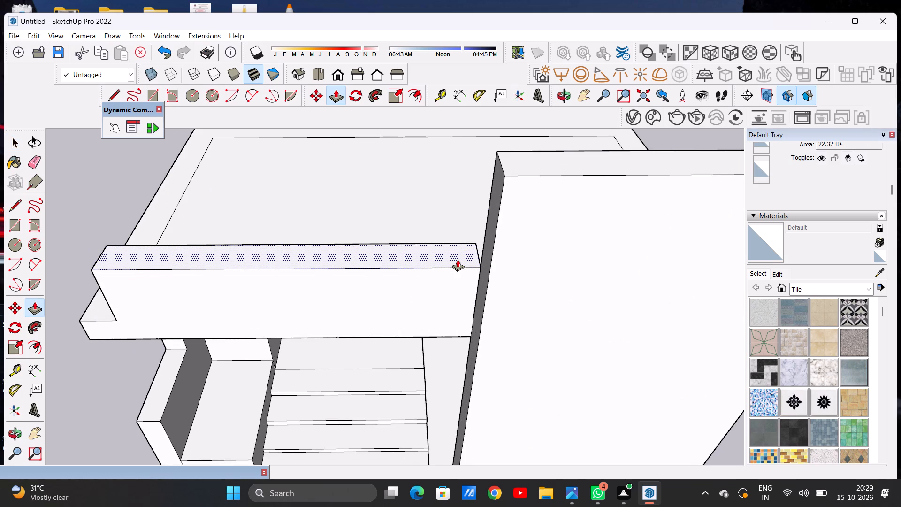
{"action": "left_click", "coordinate": [458, 260]}
{"action": "key", "text": "space"}
Examine the new front parapet and its junction with the roof and tall panel from the front, side and above.
{"action": "scroll", "coordinate": [391, 314], "scroll_direction": "down", "scroll_amount": 8}
{"action": "middle_click_drag", "start_coordinate": [366, 292], "coordinate": [359, 263]}
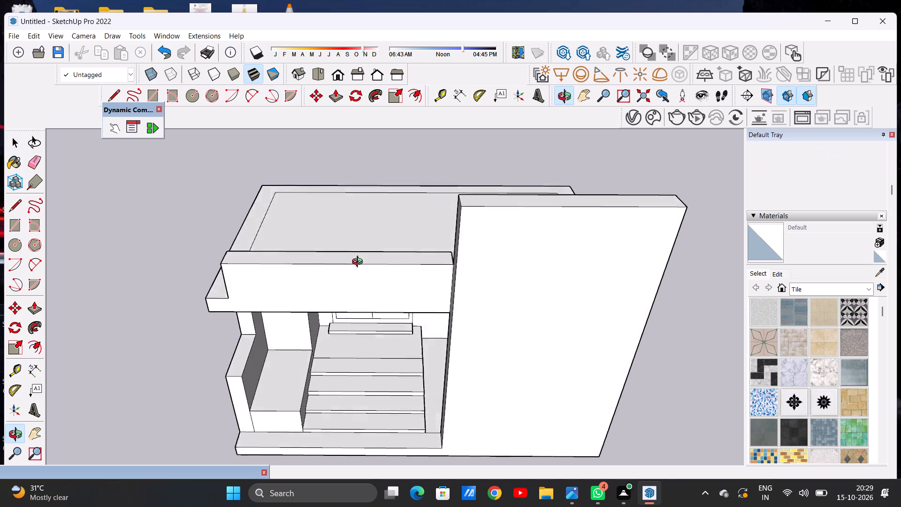
{"action": "middle_click_drag", "start_coordinate": [359, 263], "coordinate": [375, 189]}
{"action": "scroll", "coordinate": [341, 317], "scroll_direction": "down", "scroll_amount": 5}
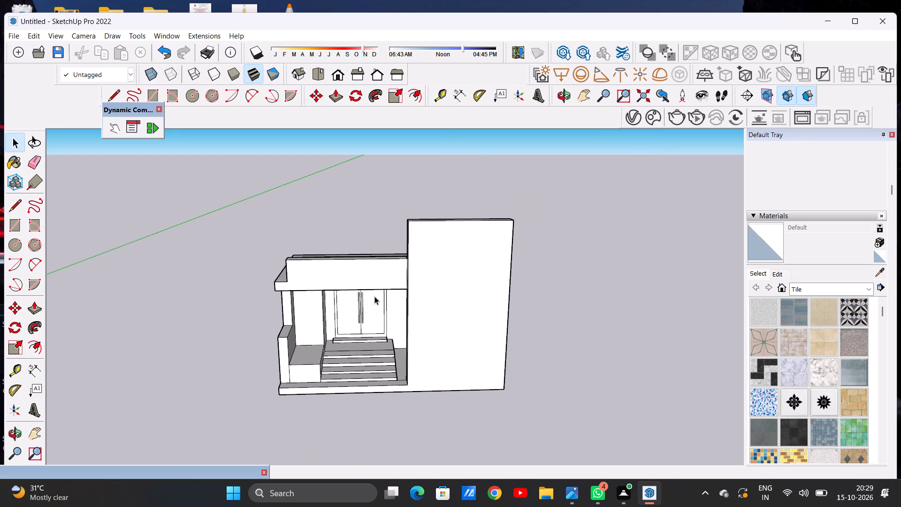
{"action": "scroll", "coordinate": [376, 293], "scroll_direction": "up", "scroll_amount": 5}
{"action": "middle_click_drag", "start_coordinate": [229, 273], "coordinate": [393, 286]}
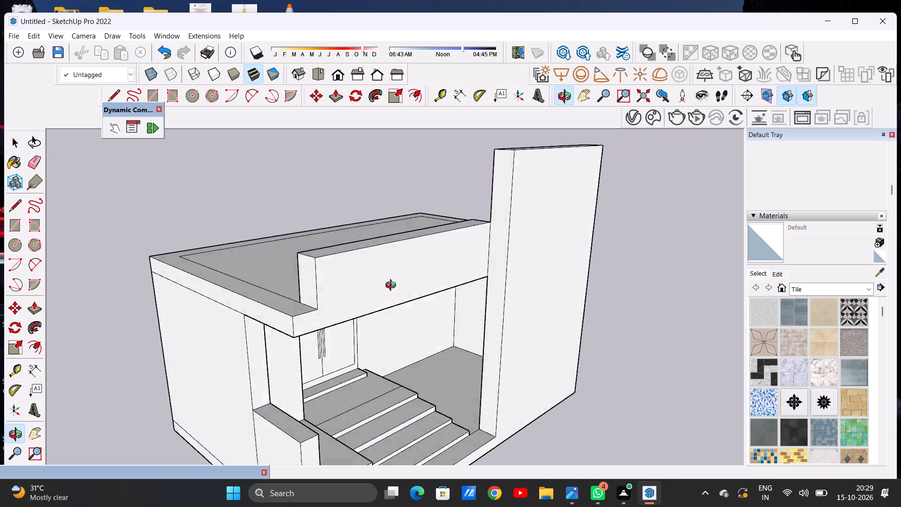
{"action": "middle_click_drag", "start_coordinate": [393, 286], "coordinate": [516, 317]}
{"action": "middle_click_drag", "start_coordinate": [400, 303], "coordinate": [471, 301]}
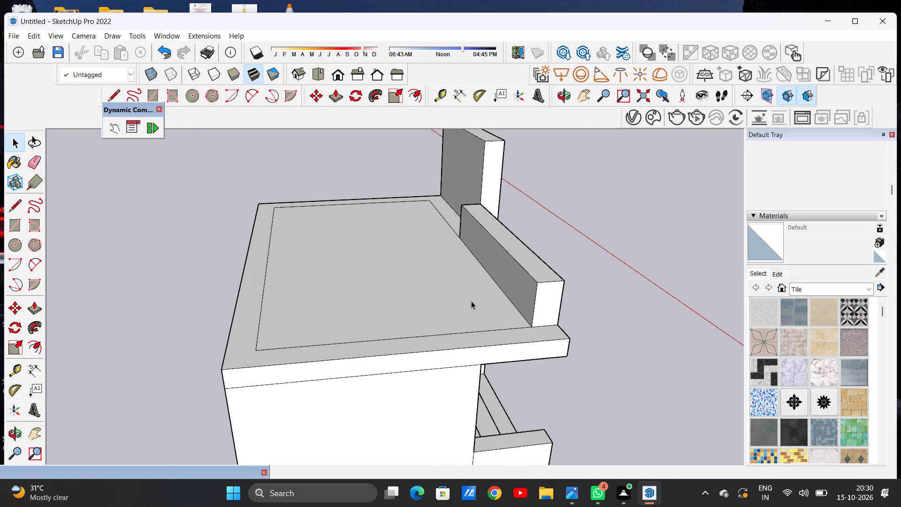
{"action": "scroll", "coordinate": [471, 301], "scroll_direction": "down", "scroll_amount": 4}
{"action": "middle_click_drag", "start_coordinate": [505, 310], "coordinate": [397, 299]}
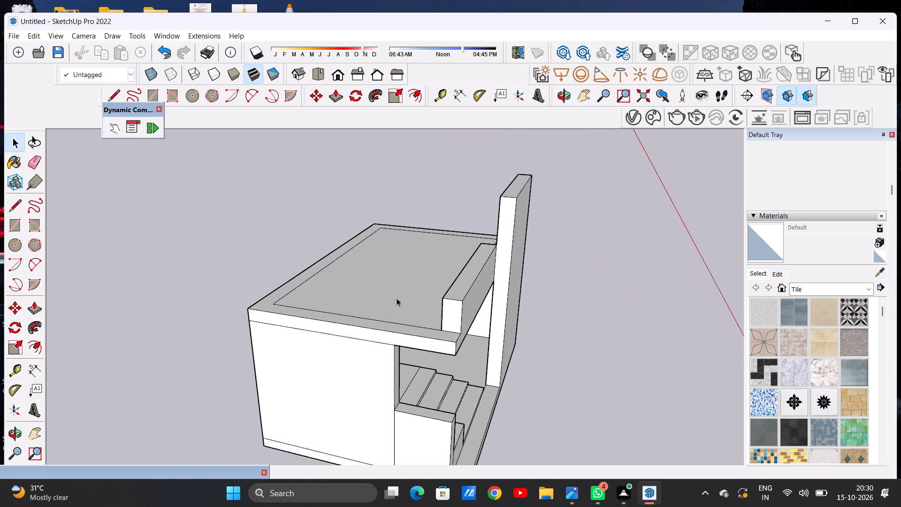
{"action": "middle_click_drag", "start_coordinate": [425, 265], "coordinate": [287, 282]}
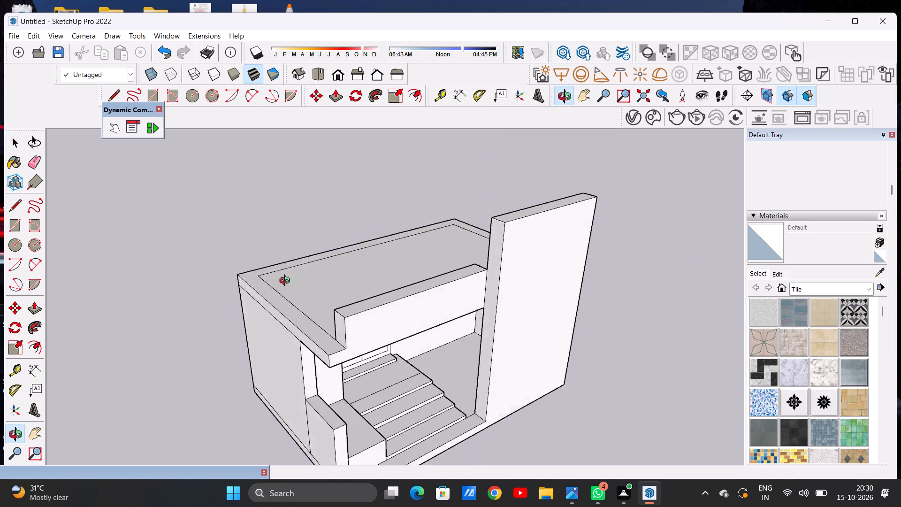
{"action": "middle_click_drag", "start_coordinate": [287, 282], "coordinate": [207, 288]}
Draw a short line from the inset outline's corner behind the tall panel across the border to the panel's rear face.
{"action": "middle_click_drag", "start_coordinate": [425, 247], "coordinate": [158, 311]}
{"action": "scroll", "coordinate": [440, 243], "scroll_direction": "down", "scroll_amount": 2}
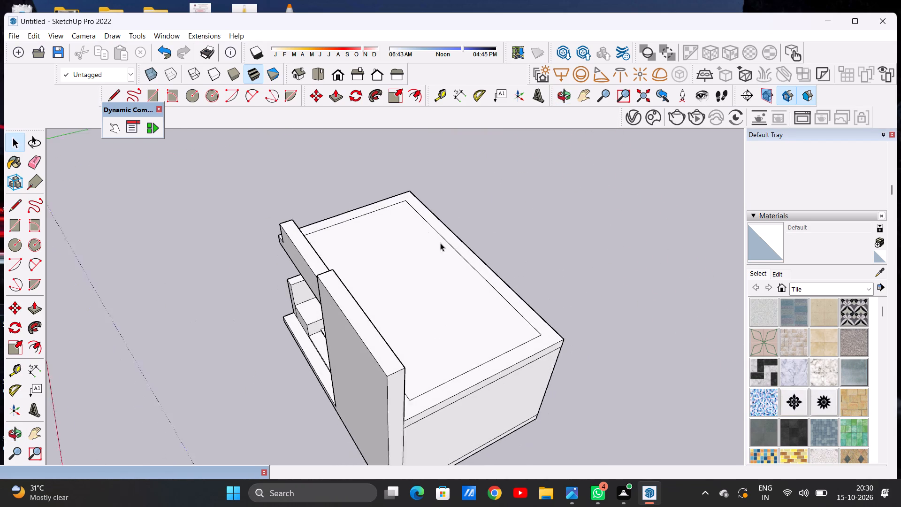
{"action": "scroll", "coordinate": [440, 243], "scroll_direction": "down", "scroll_amount": 3}
{"action": "scroll", "coordinate": [462, 341], "scroll_direction": "up", "scroll_amount": 6}
{"action": "scroll", "coordinate": [399, 356], "scroll_direction": "up", "scroll_amount": 4}
{"action": "middle_click_drag", "start_coordinate": [379, 341], "coordinate": [280, 351]}
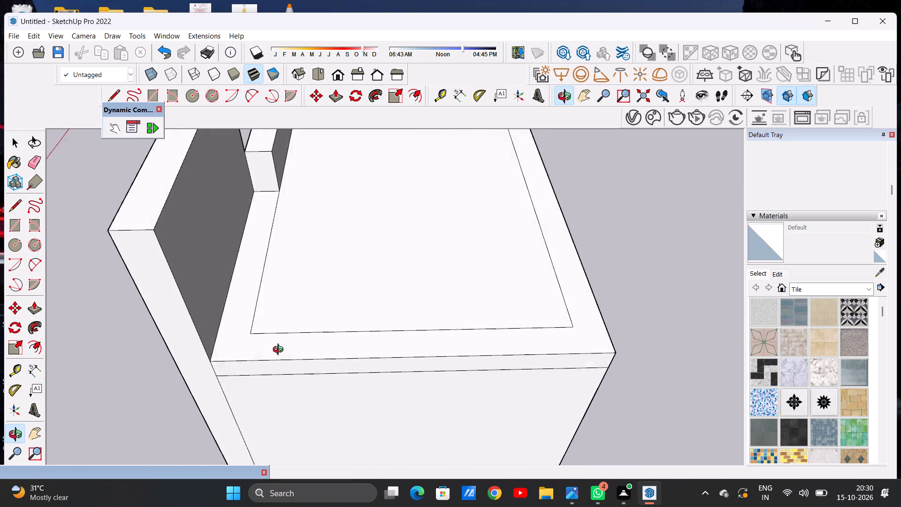
{"action": "middle_click_drag", "start_coordinate": [280, 351], "coordinate": [281, 351]}
{"action": "scroll", "coordinate": [336, 333], "scroll_direction": "down", "scroll_amount": 5}
{"action": "scroll", "coordinate": [289, 345], "scroll_direction": "up", "scroll_amount": 1}
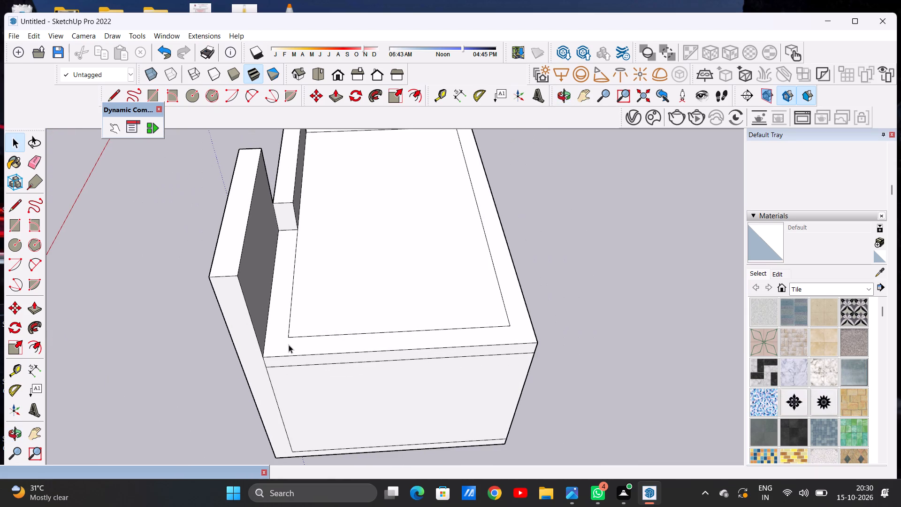
{"action": "key", "text": "l"}
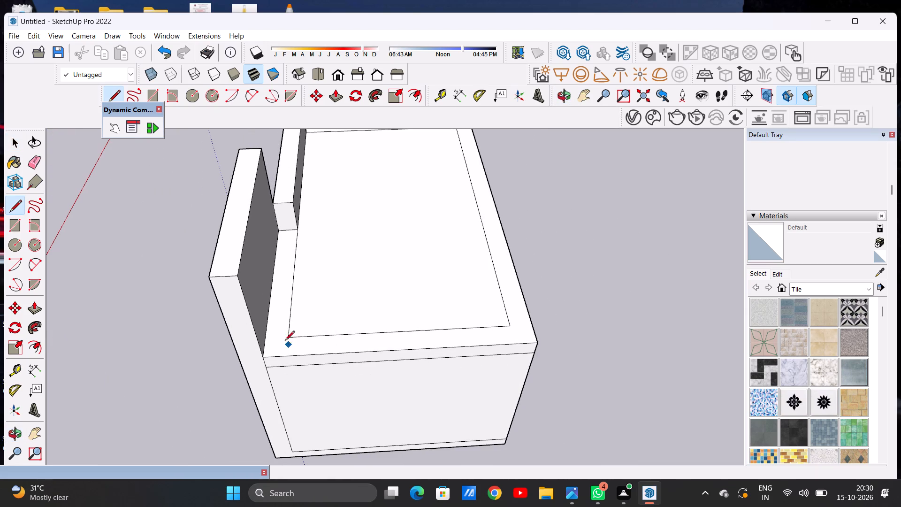
{"action": "left_click", "coordinate": [290, 337]}
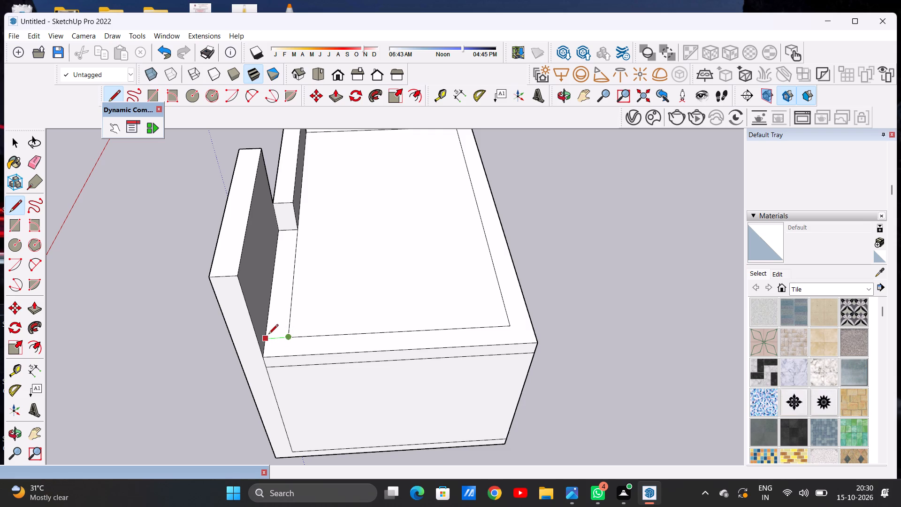
{"action": "left_click", "coordinate": [268, 335]}
{"action": "key", "text": "space"}
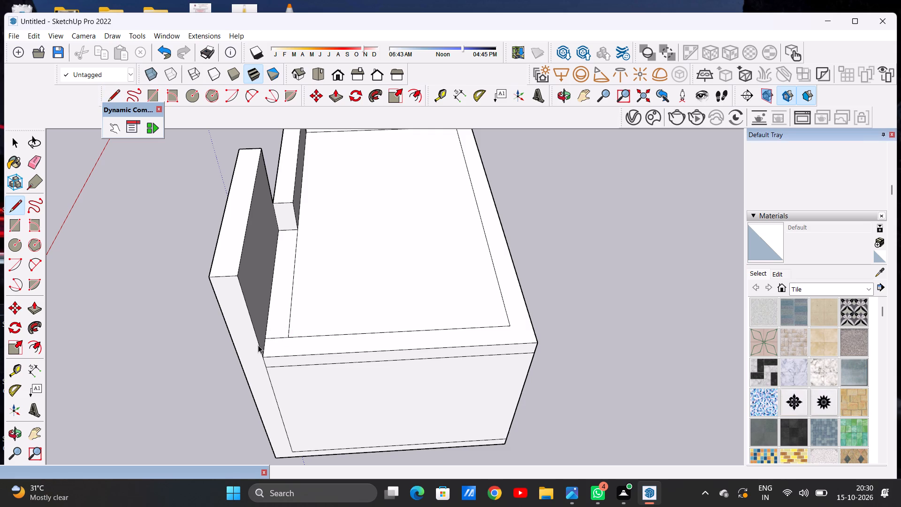
Push/Pull the end face of the front parapet along behind the tall panel until it reaches the roof's outer side edge.
{"action": "scroll", "coordinate": [277, 267], "scroll_direction": "down", "scroll_amount": 7}
{"action": "middle_click_drag", "start_coordinate": [311, 257], "coordinate": [268, 245]}
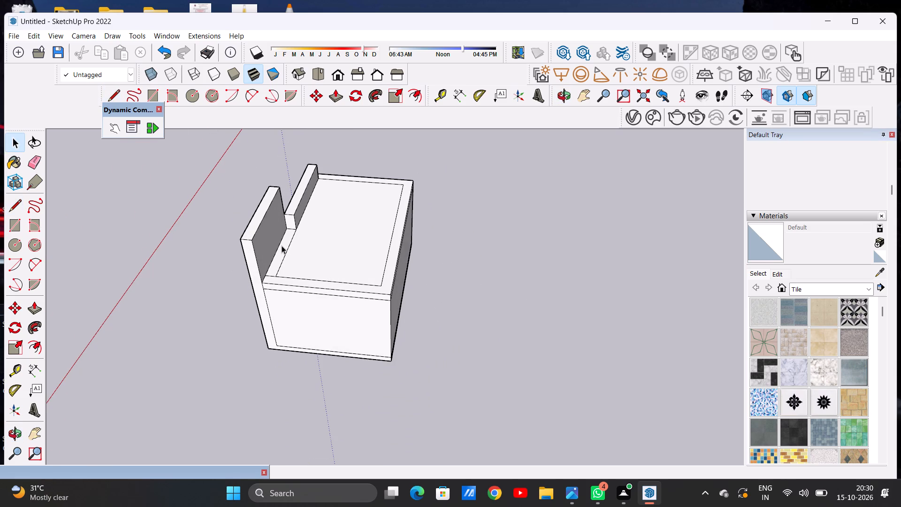
{"action": "scroll", "coordinate": [295, 221], "scroll_direction": "up", "scroll_amount": 3}
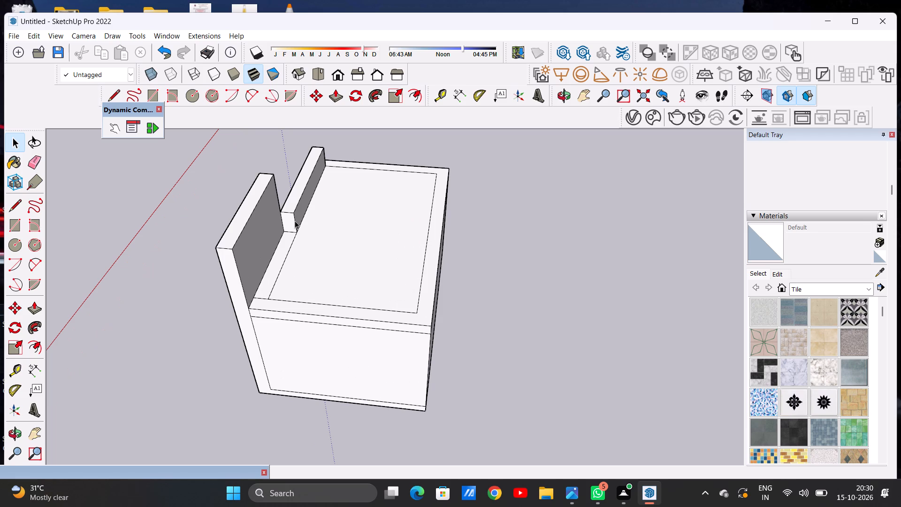
{"action": "key", "text": "p"}
{"action": "scroll", "coordinate": [276, 213], "scroll_direction": "up", "scroll_amount": 1}
{"action": "scroll", "coordinate": [276, 213], "scroll_direction": "down", "scroll_amount": 1}
{"action": "scroll", "coordinate": [276, 213], "scroll_direction": "up", "scroll_amount": 3}
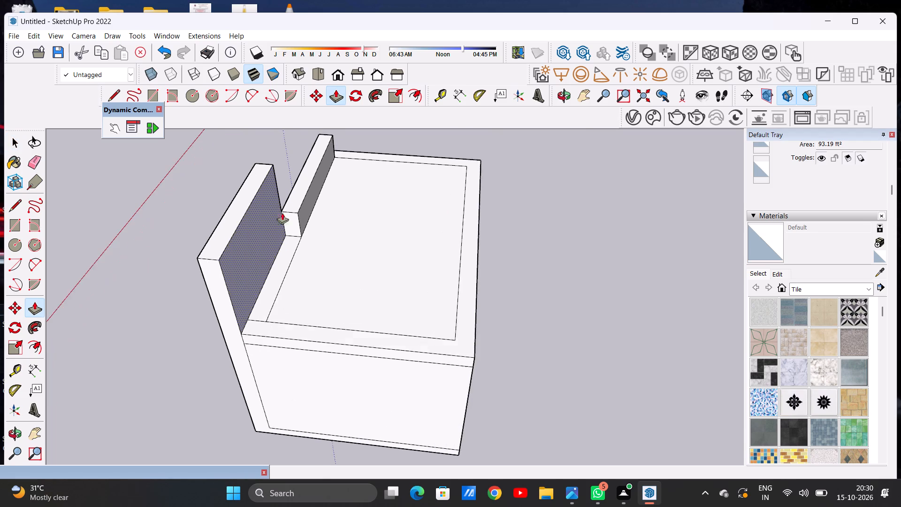
{"action": "scroll", "coordinate": [300, 209], "scroll_direction": "up", "scroll_amount": 5}
{"action": "left_click", "coordinate": [290, 224]}
{"action": "scroll", "coordinate": [266, 244], "scroll_direction": "down", "scroll_amount": 14}
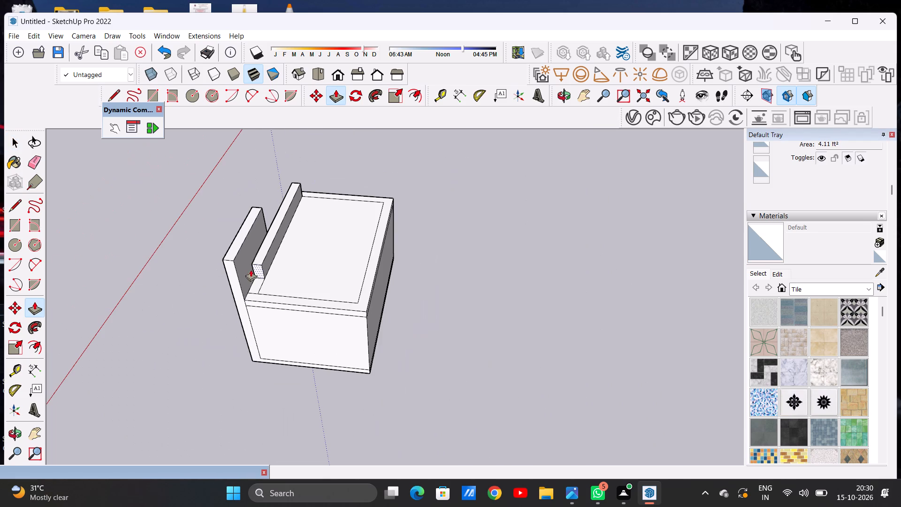
{"action": "left_click", "coordinate": [259, 292]}
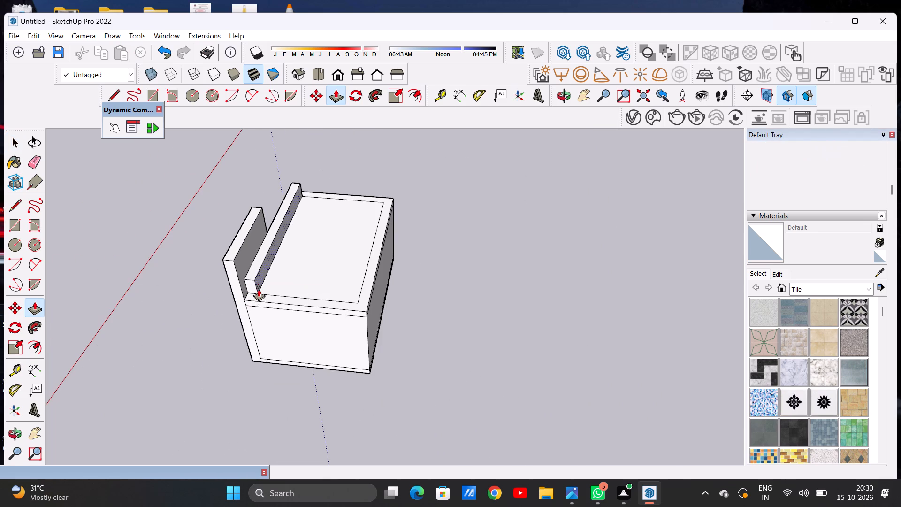
{"action": "scroll", "coordinate": [258, 278], "scroll_direction": "up", "scroll_amount": 12}
{"action": "left_click", "coordinate": [249, 295]}
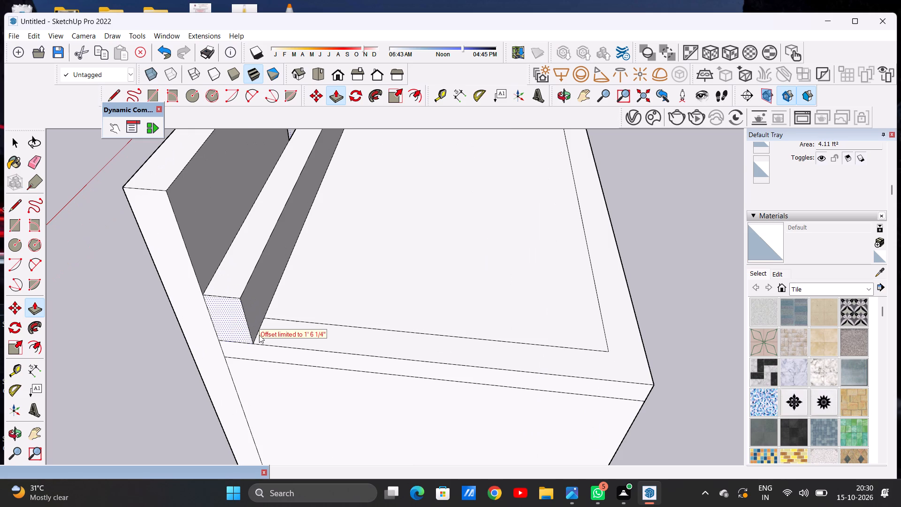
{"action": "left_click", "coordinate": [256, 345]}
{"action": "key", "text": "space"}
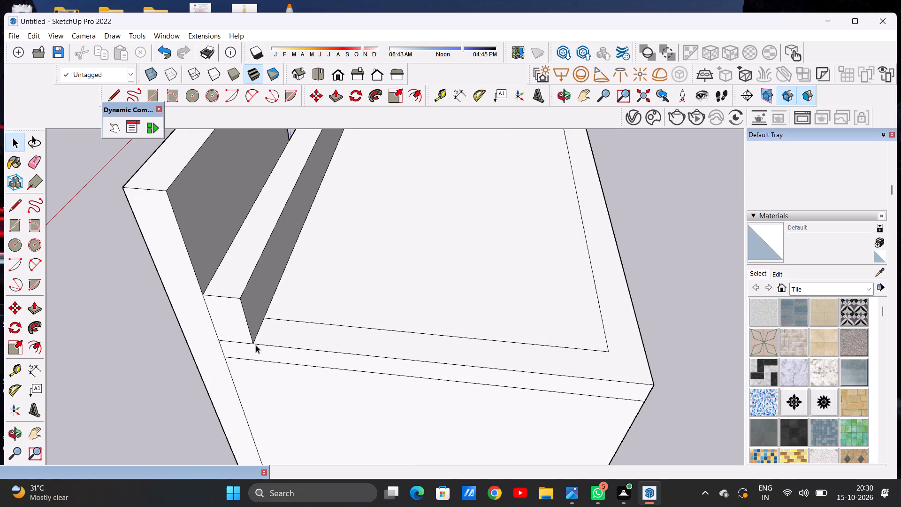
Push/Pull the remaining roof border strip along both sides and the rear upward, well above the front parapet and tall panel.
{"action": "scroll", "coordinate": [307, 353], "scroll_direction": "down", "scroll_amount": 12}
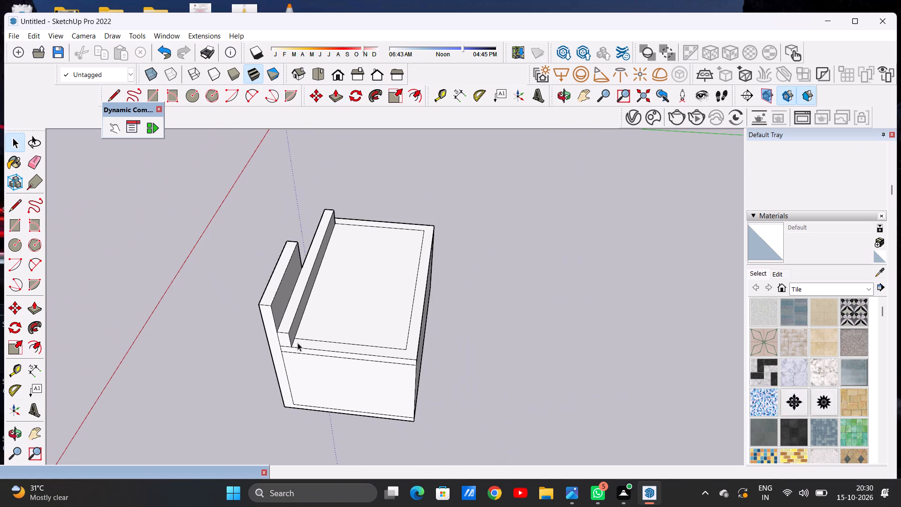
{"action": "key", "text": "p"}
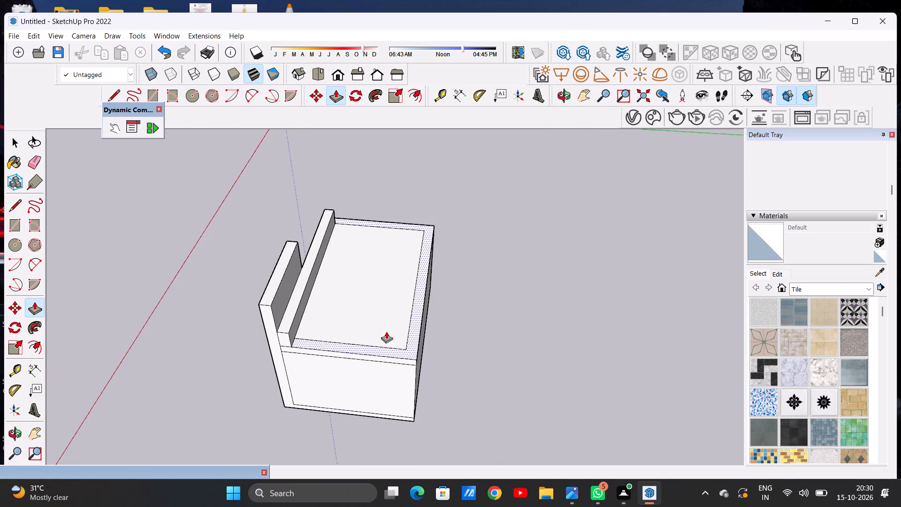
{"action": "scroll", "coordinate": [404, 346], "scroll_direction": "up", "scroll_amount": 2}
{"action": "scroll", "coordinate": [404, 348], "scroll_direction": "down", "scroll_amount": 1}
{"action": "scroll", "coordinate": [404, 348], "scroll_direction": "up", "scroll_amount": 3}
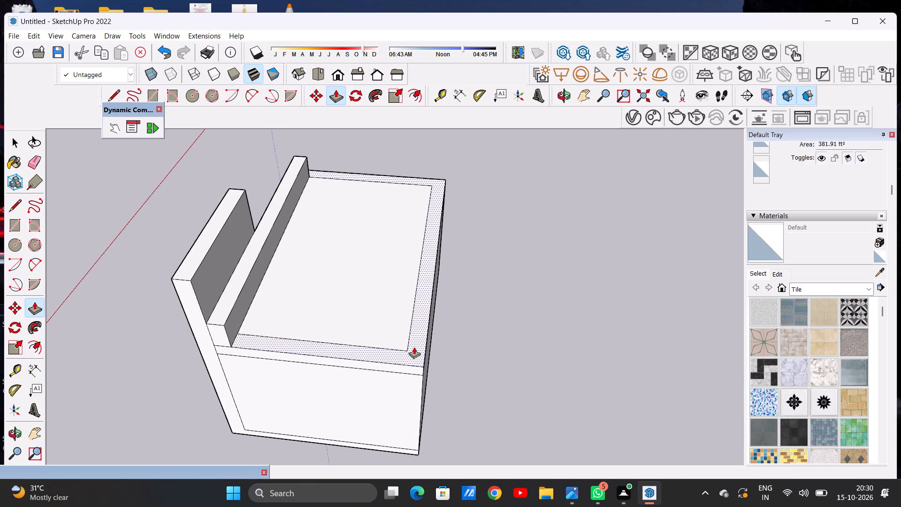
{"action": "left_click", "coordinate": [414, 347]}
{"action": "scroll", "coordinate": [415, 246], "scroll_direction": "down", "scroll_amount": 8}
{"action": "middle_click_drag", "start_coordinate": [351, 227], "coordinate": [538, 199]}
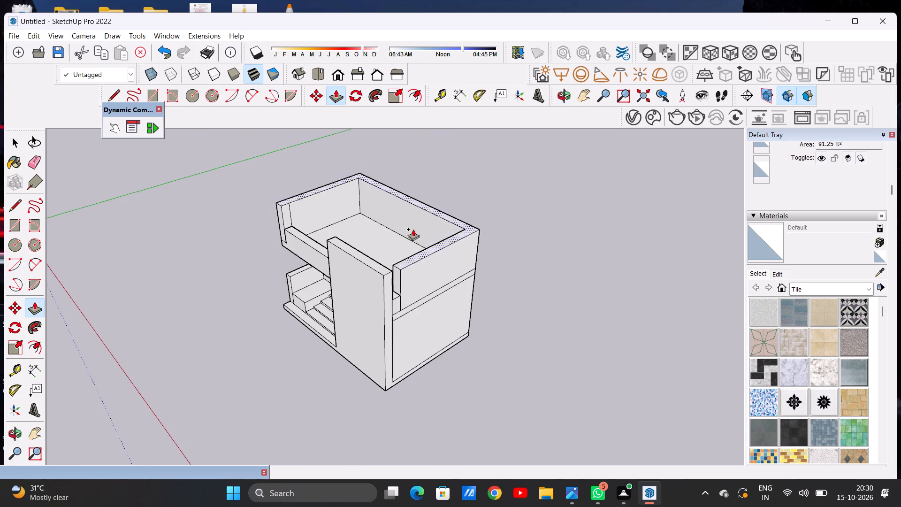
{"action": "middle_click_drag", "start_coordinate": [413, 229], "coordinate": [533, 190]}
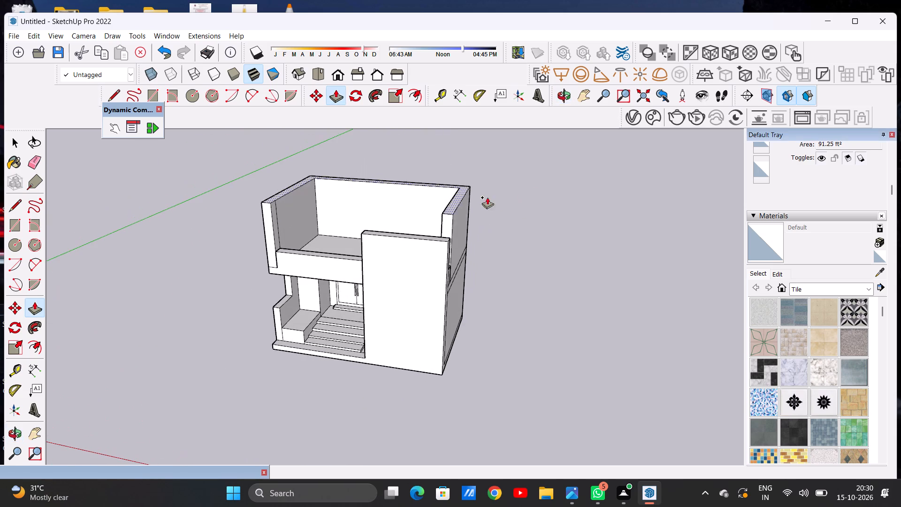
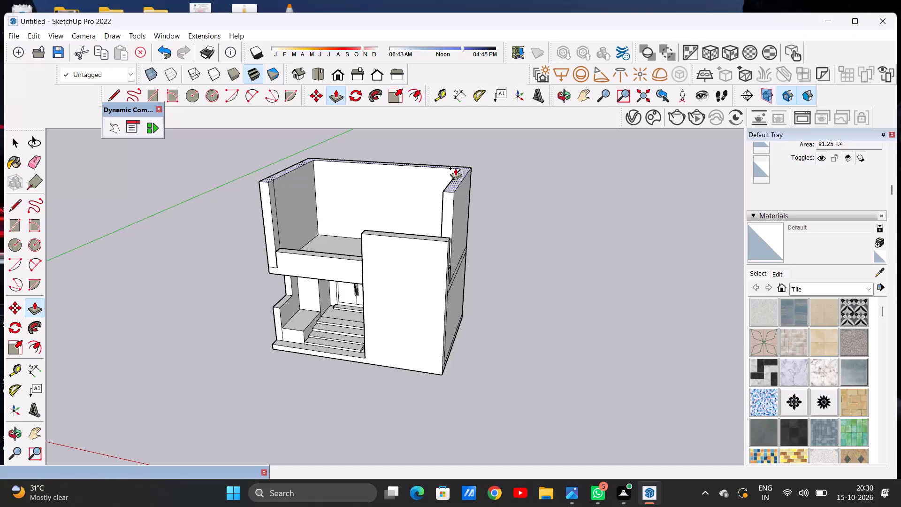
Apply the entered Push/Pull height to the upper-floor side and rear walls.
{"action": "key", "text": "Return"}
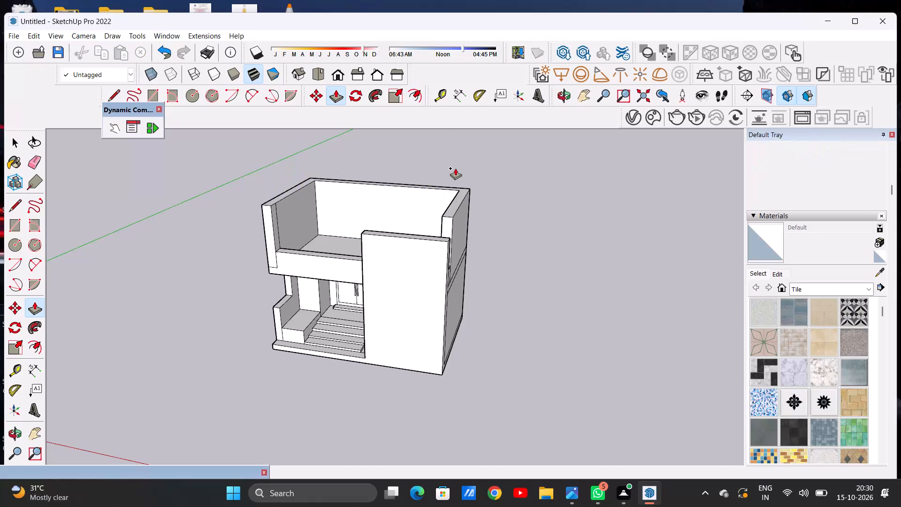
{"action": "key", "text": "space"}
Examine the upper-floor walls from the front and above, including the gap between the side wall and the tall front panel.
{"action": "scroll", "coordinate": [301, 279], "scroll_direction": "down", "scroll_amount": 6}
{"action": "middle_click_drag", "start_coordinate": [305, 252], "coordinate": [367, 214]}
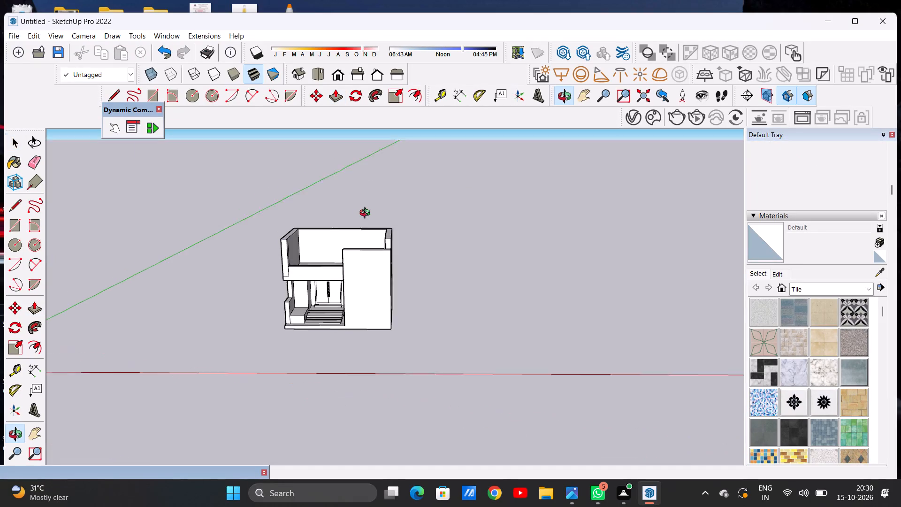
{"action": "middle_click_drag", "start_coordinate": [367, 214], "coordinate": [372, 183]}
{"action": "scroll", "coordinate": [326, 248], "scroll_direction": "up", "scroll_amount": 7}
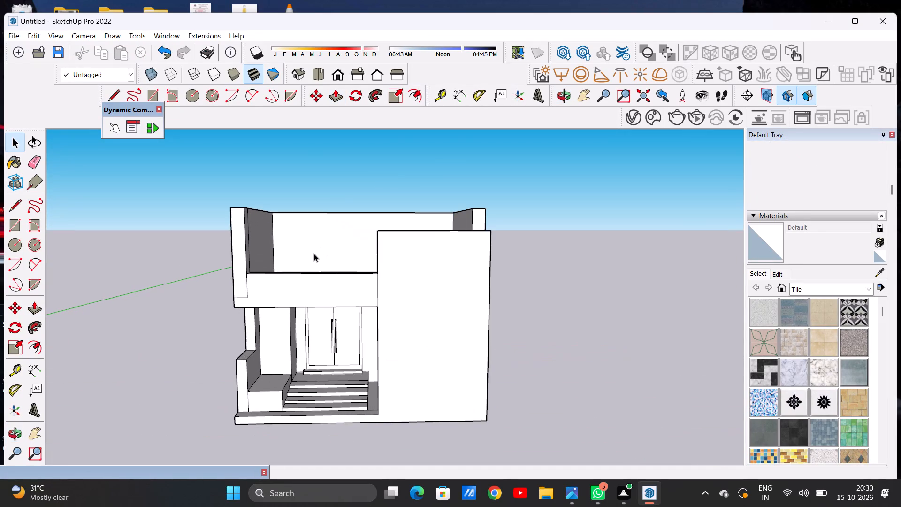
{"action": "scroll", "coordinate": [384, 242], "scroll_direction": "down", "scroll_amount": 7}
{"action": "scroll", "coordinate": [359, 243], "scroll_direction": "up", "scroll_amount": 2}
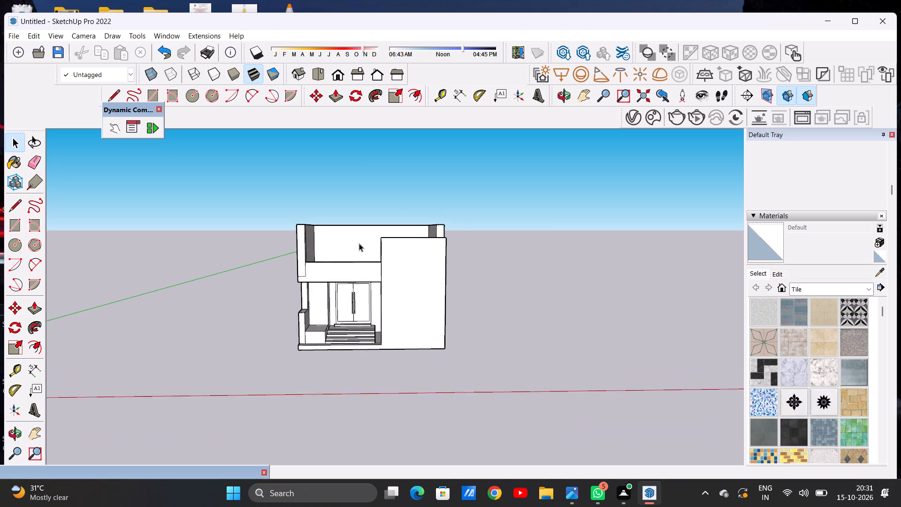
{"action": "scroll", "coordinate": [359, 243], "scroll_direction": "up", "scroll_amount": 5}
{"action": "scroll", "coordinate": [328, 260], "scroll_direction": "down", "scroll_amount": 5}
{"action": "middle_click_drag", "start_coordinate": [374, 243], "coordinate": [364, 263]}
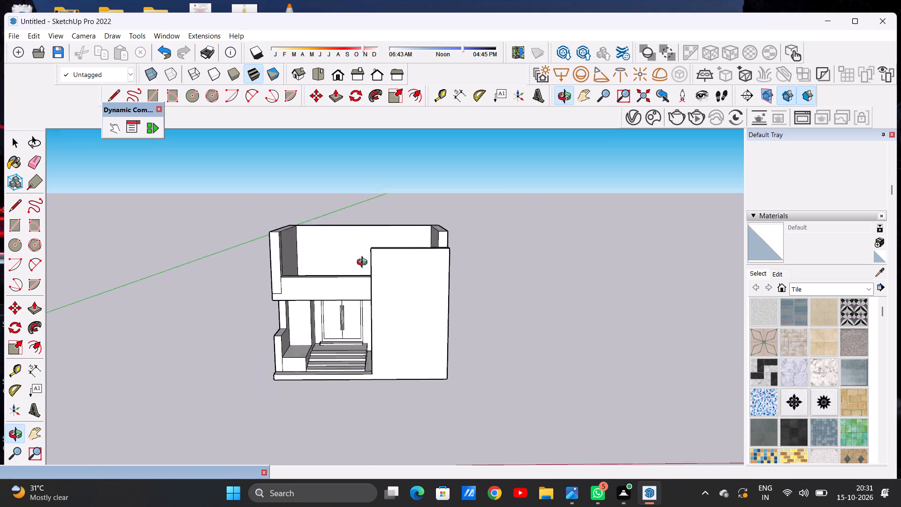
{"action": "middle_click_drag", "start_coordinate": [364, 263], "coordinate": [344, 353]}
{"action": "scroll", "coordinate": [339, 312], "scroll_direction": "up", "scroll_amount": 5}
{"action": "middle_click_drag", "start_coordinate": [450, 295], "coordinate": [346, 304]}
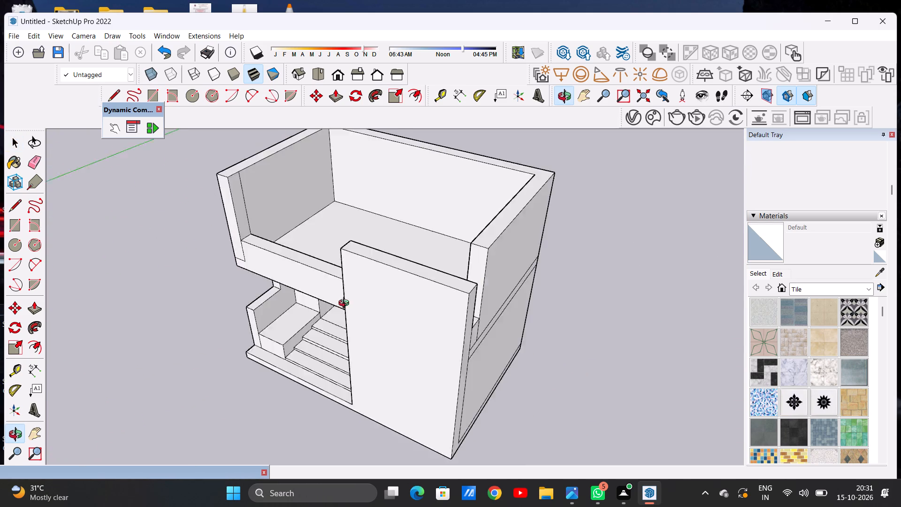
{"action": "middle_click_drag", "start_coordinate": [346, 304], "coordinate": [64, 345]}
{"action": "middle_click_drag", "start_coordinate": [406, 264], "coordinate": [353, 291]}
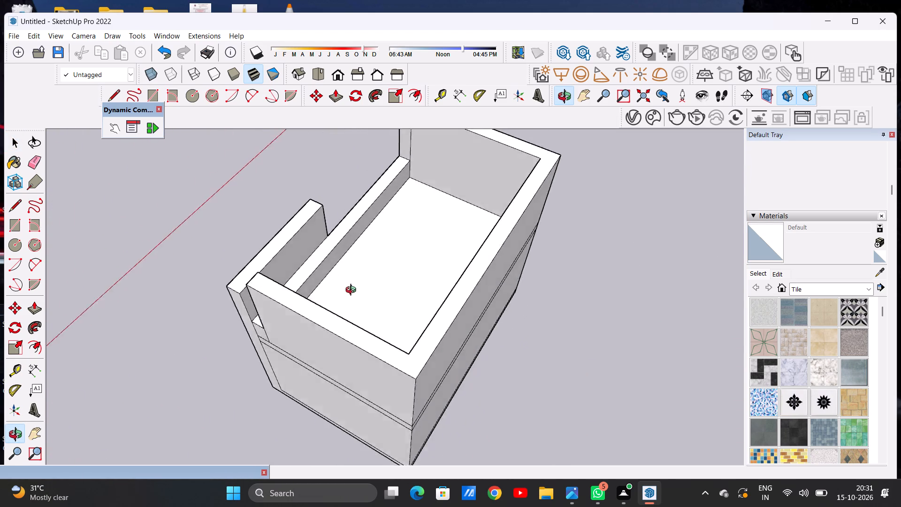
{"action": "middle_click_drag", "start_coordinate": [353, 291], "coordinate": [438, 248]}
{"action": "scroll", "coordinate": [286, 320], "scroll_direction": "up", "scroll_amount": 2}
{"action": "scroll", "coordinate": [286, 320], "scroll_direction": "down", "scroll_amount": 1}
{"action": "scroll", "coordinate": [286, 321], "scroll_direction": "up", "scroll_amount": 2}
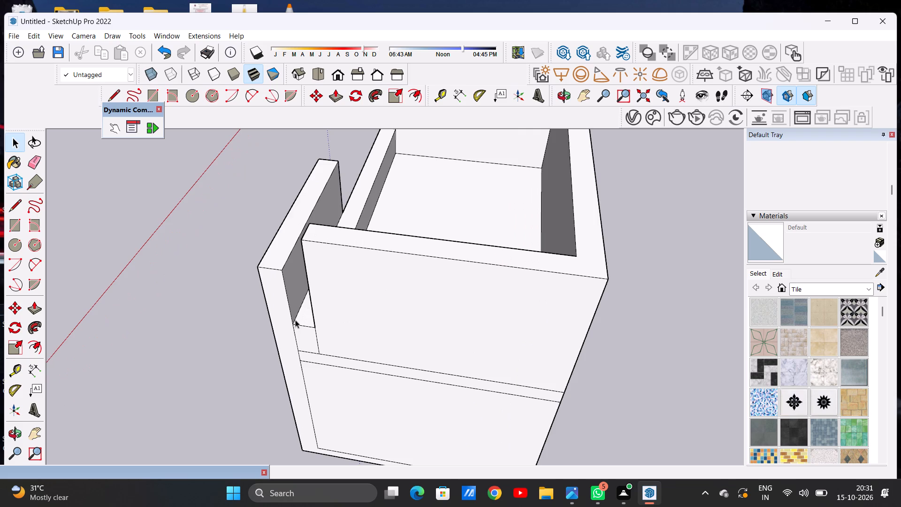
{"action": "middle_click_drag", "start_coordinate": [295, 320], "coordinate": [324, 336]}
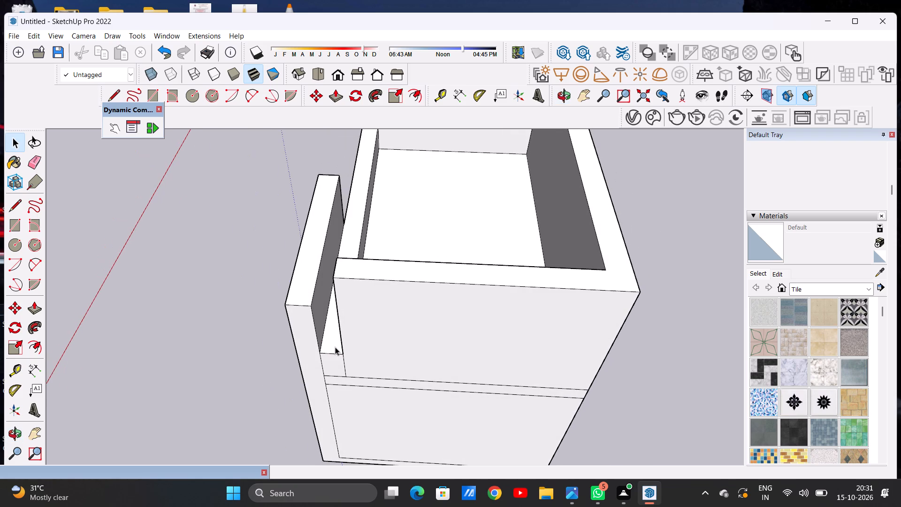
{"action": "scroll", "coordinate": [340, 316], "scroll_direction": "down", "scroll_amount": 4}
{"action": "scroll", "coordinate": [334, 330], "scroll_direction": "up", "scroll_amount": 3}
{"action": "middle_click_drag", "start_coordinate": [386, 306], "coordinate": [278, 395]}
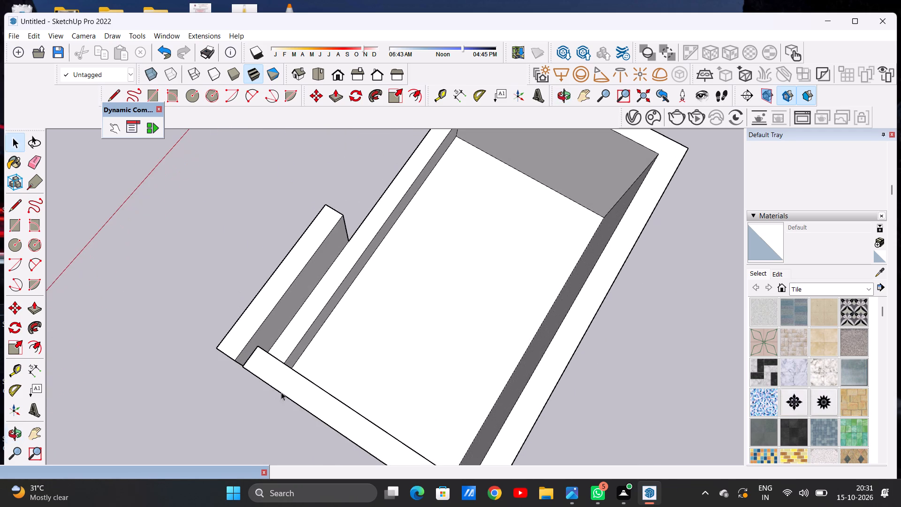
{"action": "middle_click_drag", "start_coordinate": [375, 349], "coordinate": [550, 269]}
{"action": "middle_click_drag", "start_coordinate": [457, 325], "coordinate": [497, 315]}
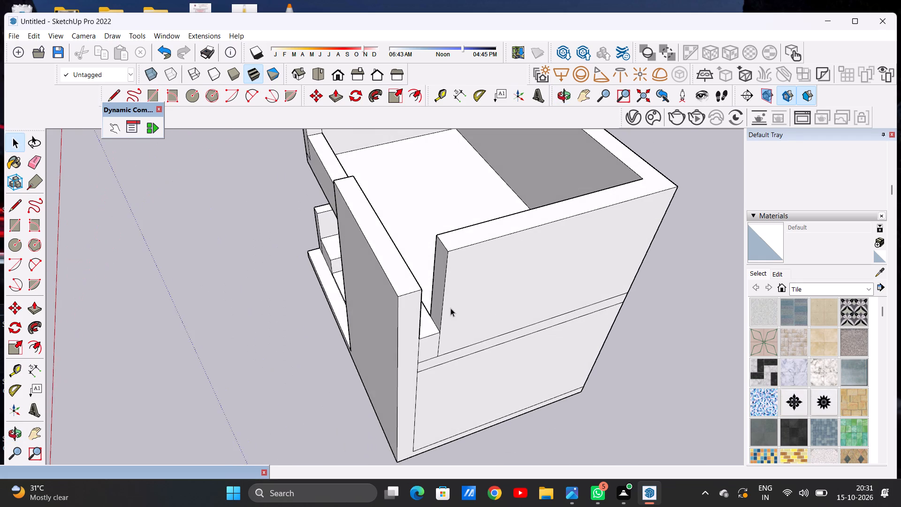
Push/Pull the upper side wall's front end face forward until it meets the rear face of the tall panel.
{"action": "scroll", "coordinate": [445, 303], "scroll_direction": "up", "scroll_amount": 2}
{"action": "key", "text": "p"}
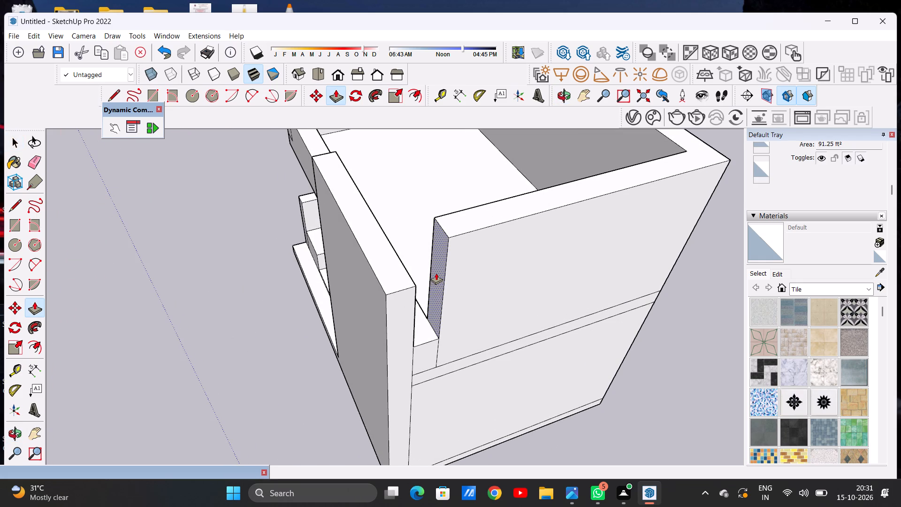
{"action": "left_click", "coordinate": [436, 273]}
{"action": "left_click_drag", "start_coordinate": [450, 287], "coordinate": [393, 270]}
{"action": "middle_click_drag", "start_coordinate": [460, 259], "coordinate": [387, 259]}
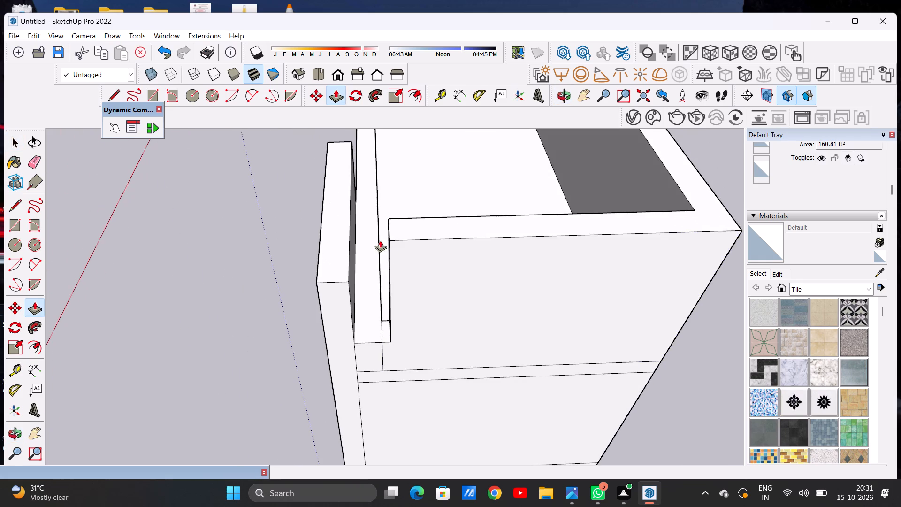
{"action": "middle_click_drag", "start_coordinate": [380, 240], "coordinate": [423, 217]}
{"action": "scroll", "coordinate": [443, 185], "scroll_direction": "up", "scroll_amount": 4}
{"action": "left_click", "coordinate": [450, 180]}
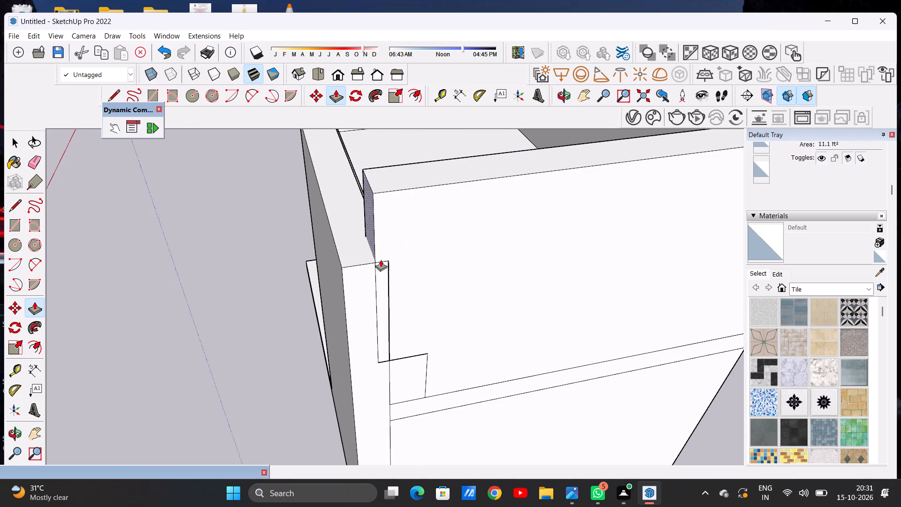
{"action": "left_click", "coordinate": [387, 261]}
{"action": "key", "text": "space"}
{"action": "scroll", "coordinate": [392, 283], "scroll_direction": "down", "scroll_amount": 5}
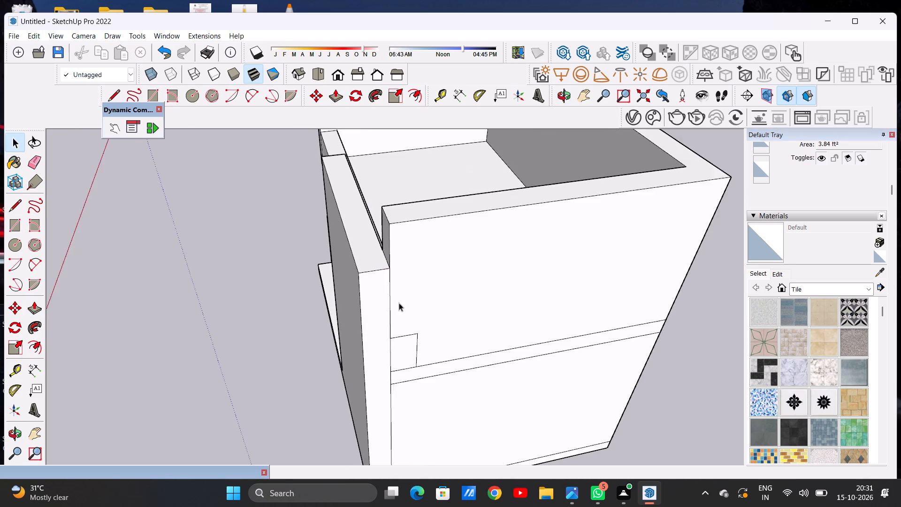
Erase the leftover edges on the outer side wall just behind the tall panel, above the slab line.
{"action": "middle_click_drag", "start_coordinate": [405, 346], "coordinate": [395, 326]}
{"action": "key", "text": "e"}
{"action": "left_click_drag", "start_coordinate": [390, 296], "coordinate": [396, 310]}
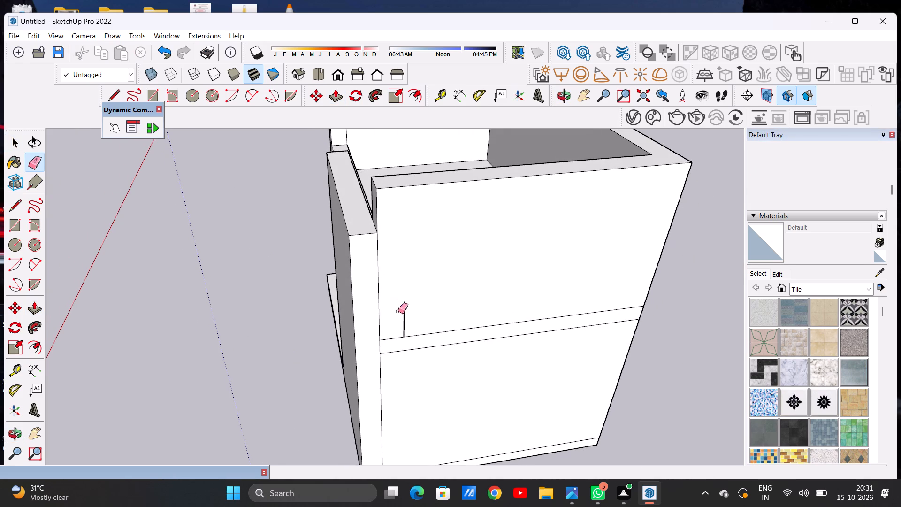
{"action": "left_click_drag", "start_coordinate": [407, 315], "coordinate": [397, 322]}
{"action": "key", "text": "space"}
Push/Pull the top face of the upper-floor side and rear walls further upward.
{"action": "scroll", "coordinate": [418, 311], "scroll_direction": "down", "scroll_amount": 5}
{"action": "middle_click_drag", "start_coordinate": [477, 271], "coordinate": [370, 281]}
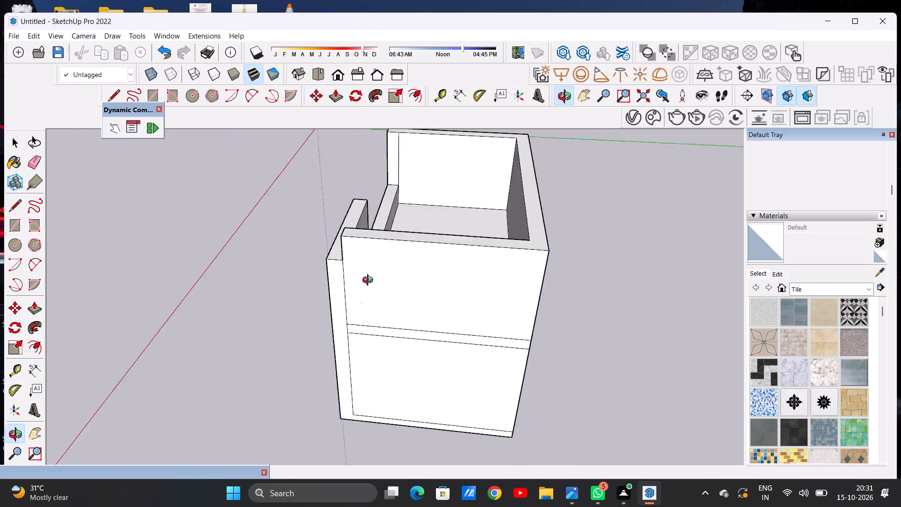
{"action": "middle_click_drag", "start_coordinate": [370, 281], "coordinate": [453, 336]}
{"action": "scroll", "coordinate": [430, 310], "scroll_direction": "down", "scroll_amount": 7}
{"action": "middle_click_drag", "start_coordinate": [392, 318], "coordinate": [420, 312]}
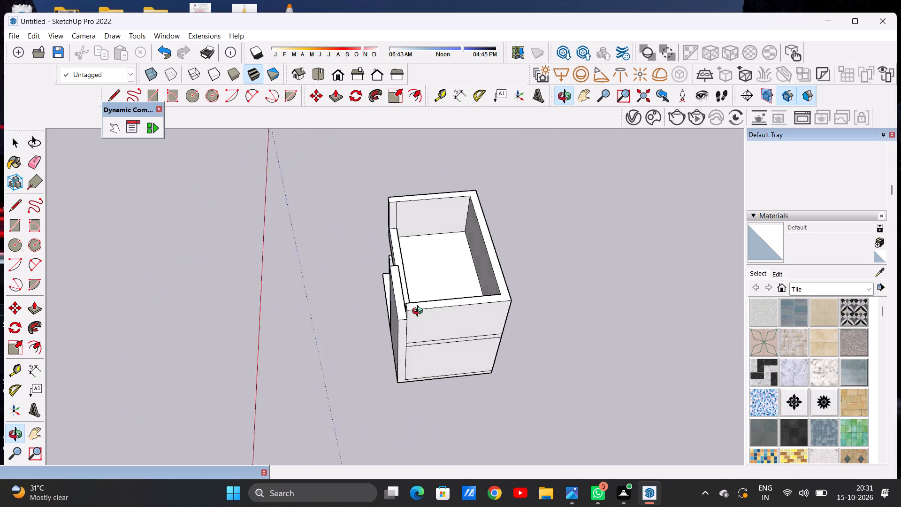
{"action": "middle_click_drag", "start_coordinate": [420, 312], "coordinate": [600, 284]}
{"action": "middle_click_drag", "start_coordinate": [385, 308], "coordinate": [504, 282]}
{"action": "scroll", "coordinate": [483, 213], "scroll_direction": "up", "scroll_amount": 5}
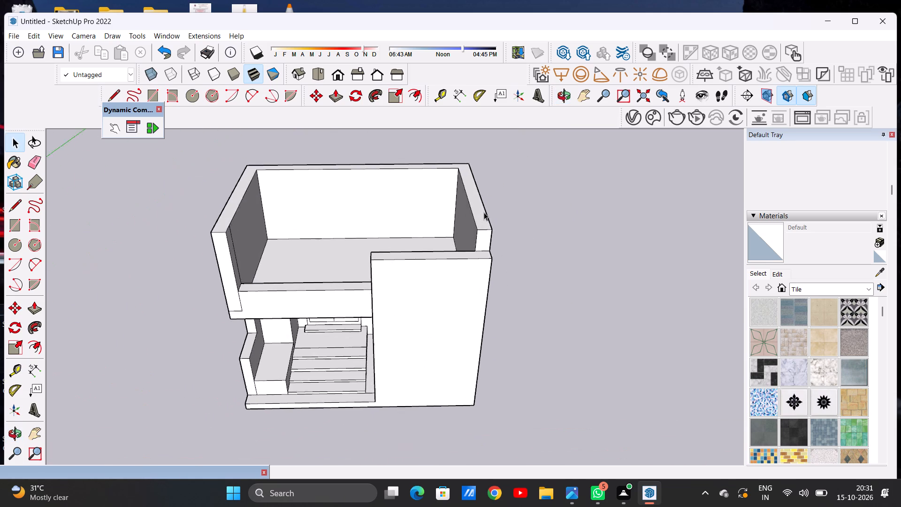
{"action": "scroll", "coordinate": [484, 212], "scroll_direction": "up", "scroll_amount": 2}
{"action": "key", "text": "p"}
{"action": "left_click", "coordinate": [486, 219]}
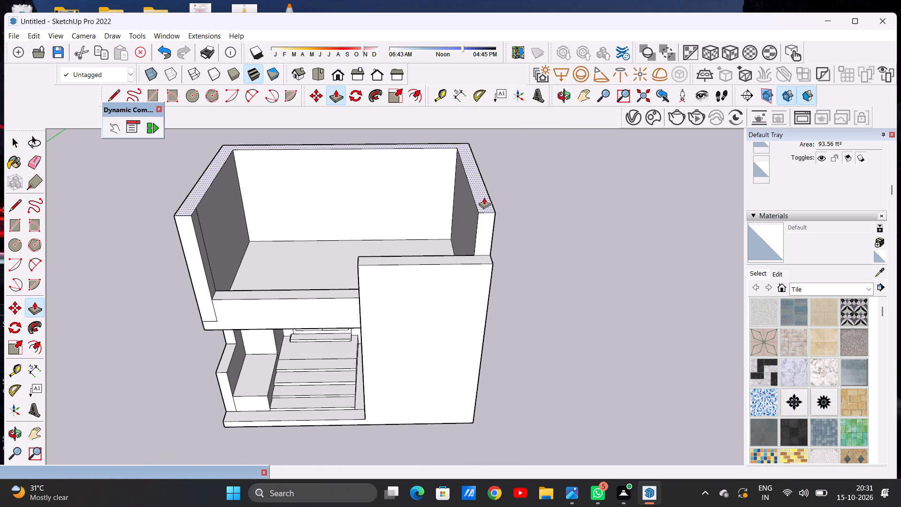
{"action": "left_click", "coordinate": [488, 190]}
{"action": "key", "text": "space"}
Push/Pull the top face of the tall front panel up to the top corner of the upper-floor side wall.
{"action": "scroll", "coordinate": [408, 281], "scroll_direction": "down", "scroll_amount": 6}
{"action": "middle_click_drag", "start_coordinate": [379, 319], "coordinate": [379, 258]}
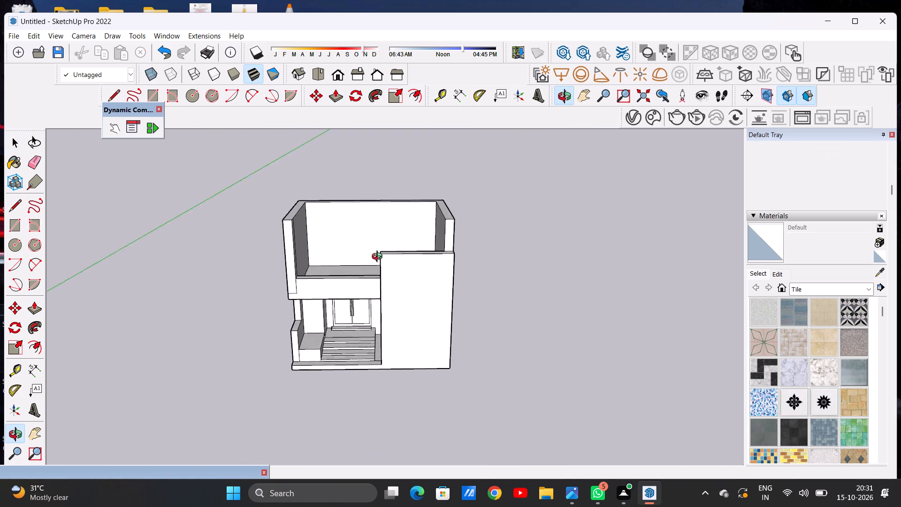
{"action": "middle_click_drag", "start_coordinate": [379, 258], "coordinate": [375, 224]}
{"action": "scroll", "coordinate": [345, 238], "scroll_direction": "up", "scroll_amount": 3}
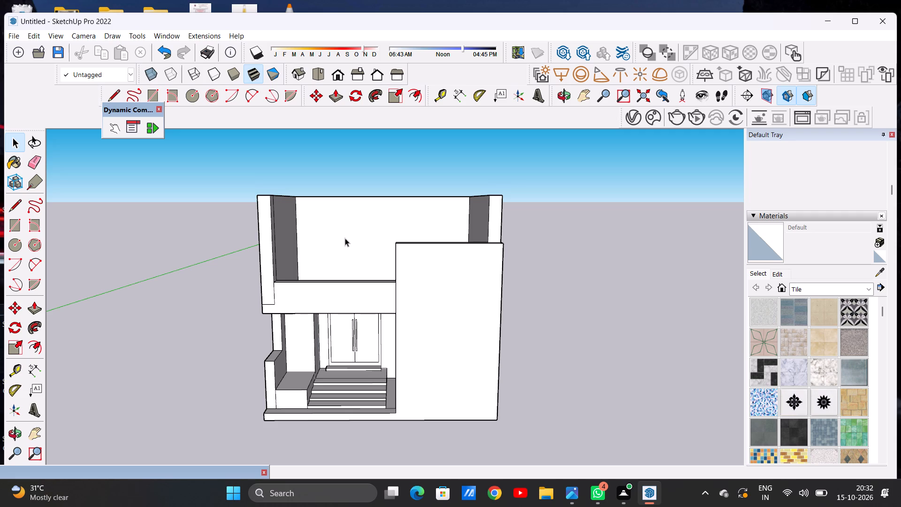
{"action": "scroll", "coordinate": [368, 242], "scroll_direction": "down", "scroll_amount": 5}
{"action": "scroll", "coordinate": [389, 232], "scroll_direction": "up", "scroll_amount": 8}
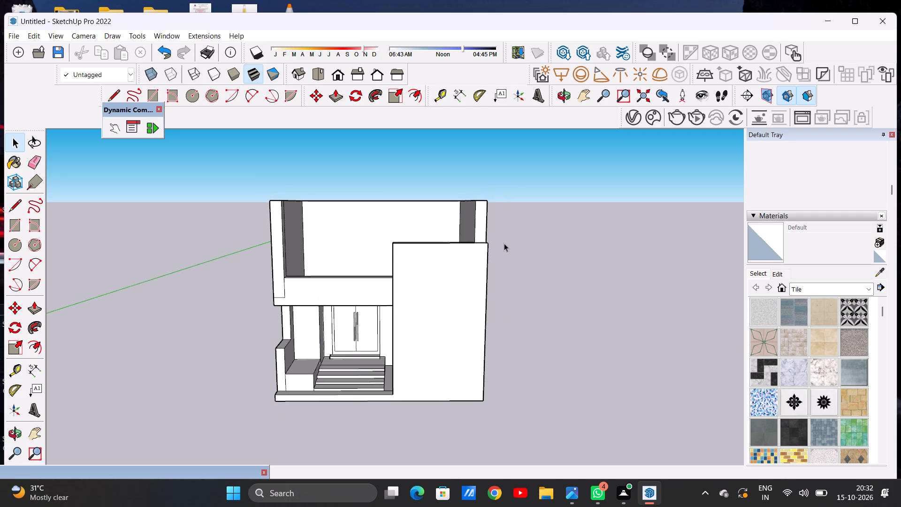
{"action": "middle_click_drag", "start_coordinate": [504, 243], "coordinate": [481, 307]}
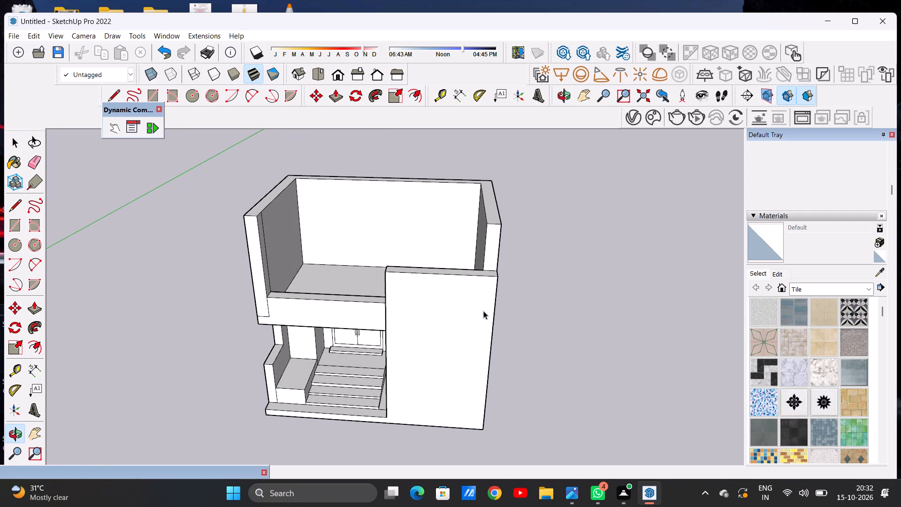
{"action": "key", "text": "p"}
{"action": "scroll", "coordinate": [493, 265], "scroll_direction": "up", "scroll_amount": 3}
{"action": "scroll", "coordinate": [493, 269], "scroll_direction": "down", "scroll_amount": 1}
{"action": "scroll", "coordinate": [490, 271], "scroll_direction": "up", "scroll_amount": 6}
{"action": "left_click", "coordinate": [488, 276]}
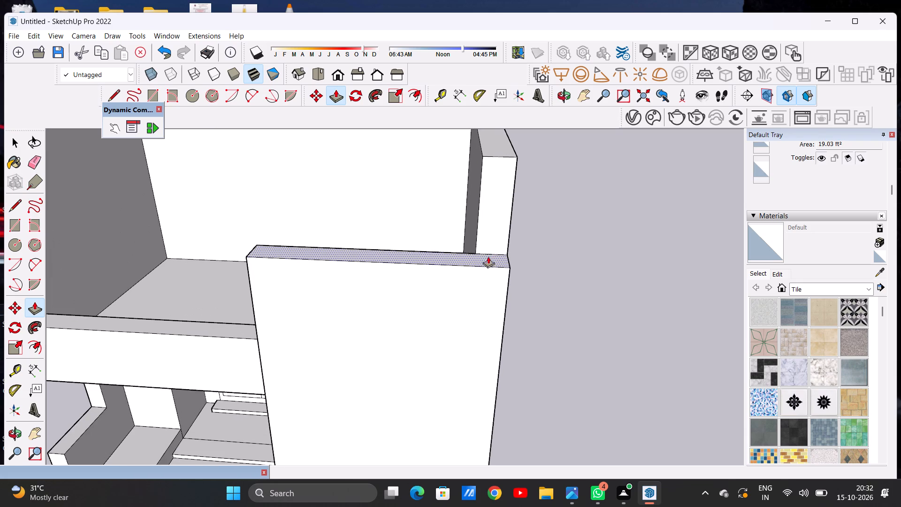
{"action": "left_click", "coordinate": [515, 156]}
{"action": "key", "text": "space"}
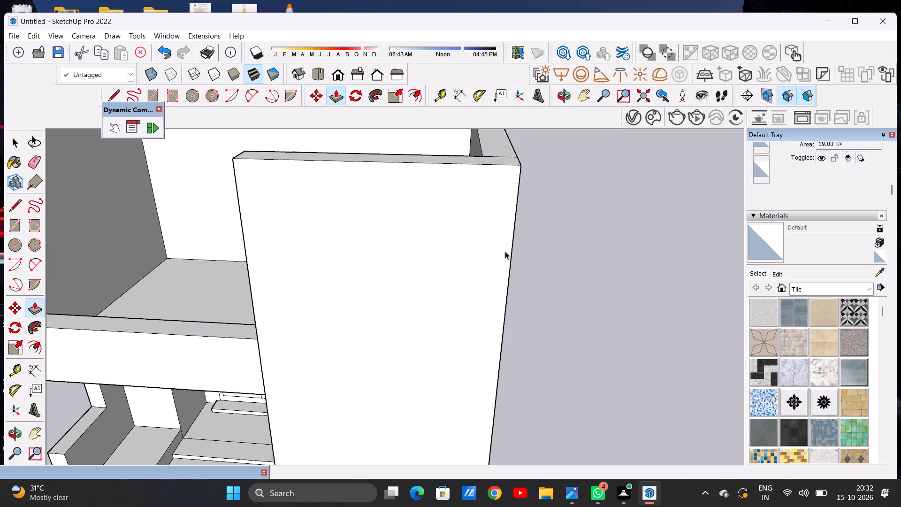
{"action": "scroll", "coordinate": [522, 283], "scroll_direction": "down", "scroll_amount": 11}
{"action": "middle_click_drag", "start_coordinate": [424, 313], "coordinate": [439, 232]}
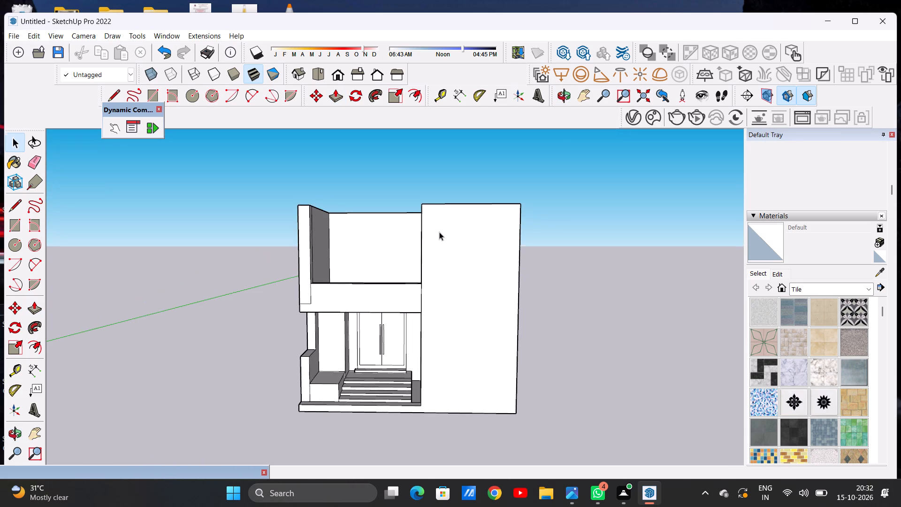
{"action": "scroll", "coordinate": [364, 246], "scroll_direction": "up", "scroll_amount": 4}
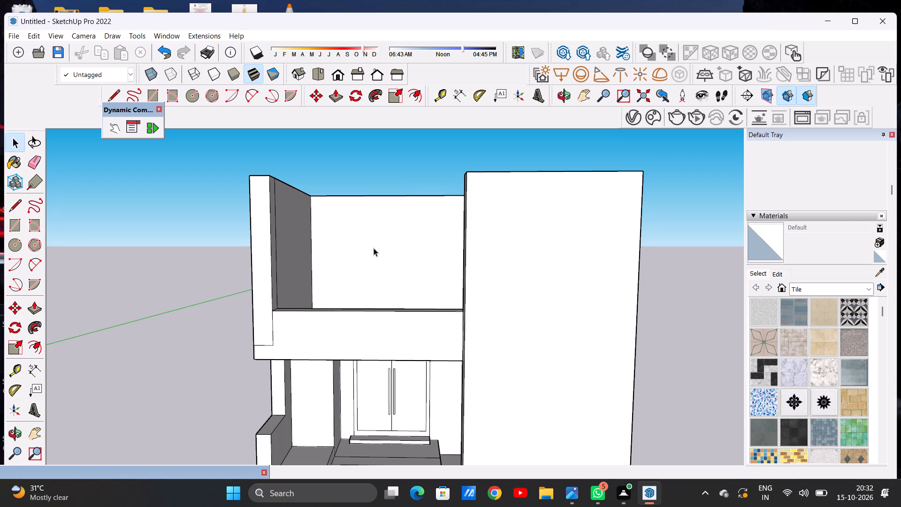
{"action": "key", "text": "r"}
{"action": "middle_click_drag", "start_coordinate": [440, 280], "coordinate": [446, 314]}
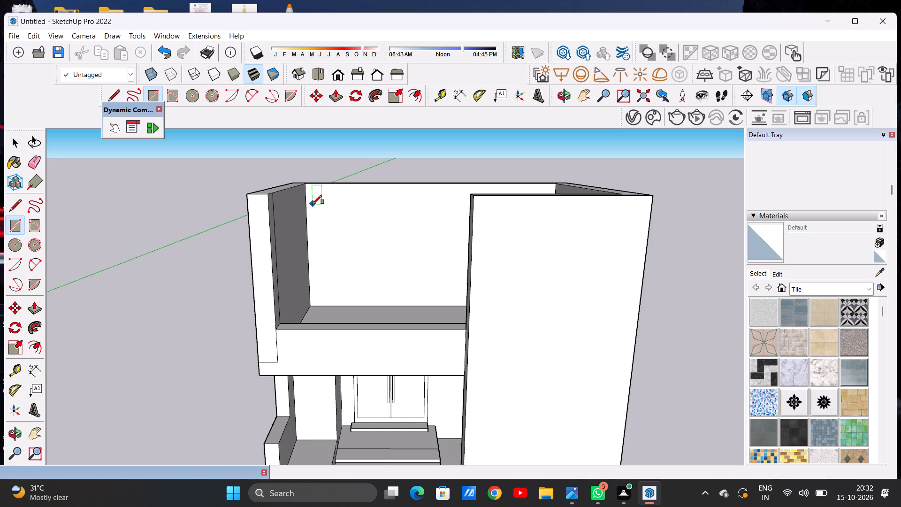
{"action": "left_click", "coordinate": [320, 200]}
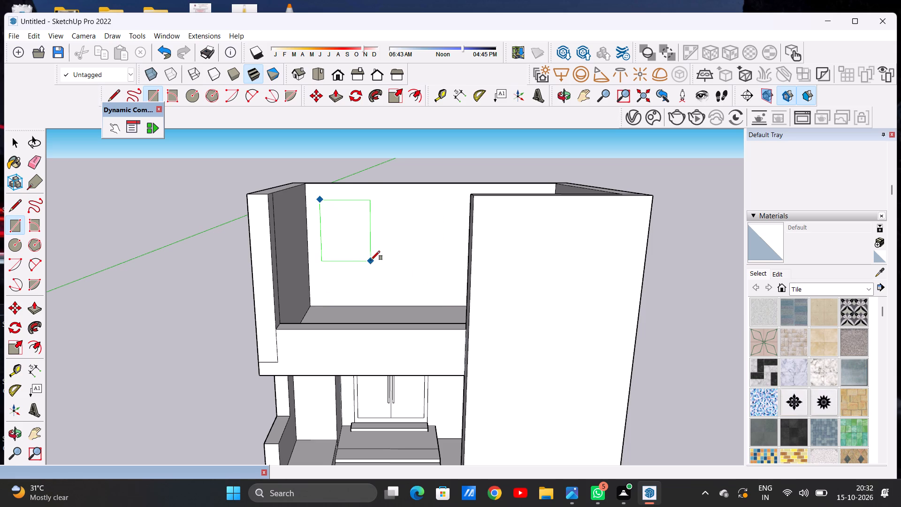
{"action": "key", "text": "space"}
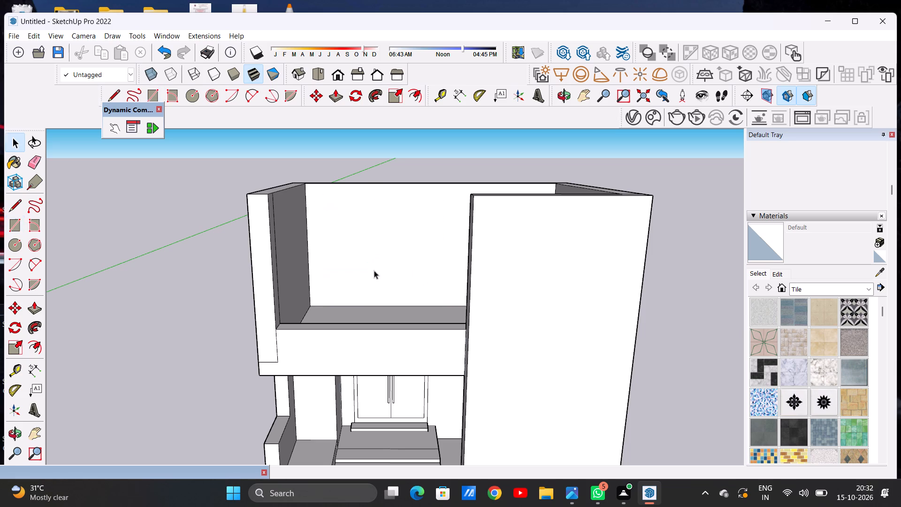
Examine the upper-floor opening and overall massing, using the standard front view and nearby angles.
{"action": "scroll", "coordinate": [377, 262], "scroll_direction": "down", "scroll_amount": 7}
{"action": "middle_click_drag", "start_coordinate": [392, 284], "coordinate": [401, 242]}
{"action": "scroll", "coordinate": [390, 253], "scroll_direction": "up", "scroll_amount": 6}
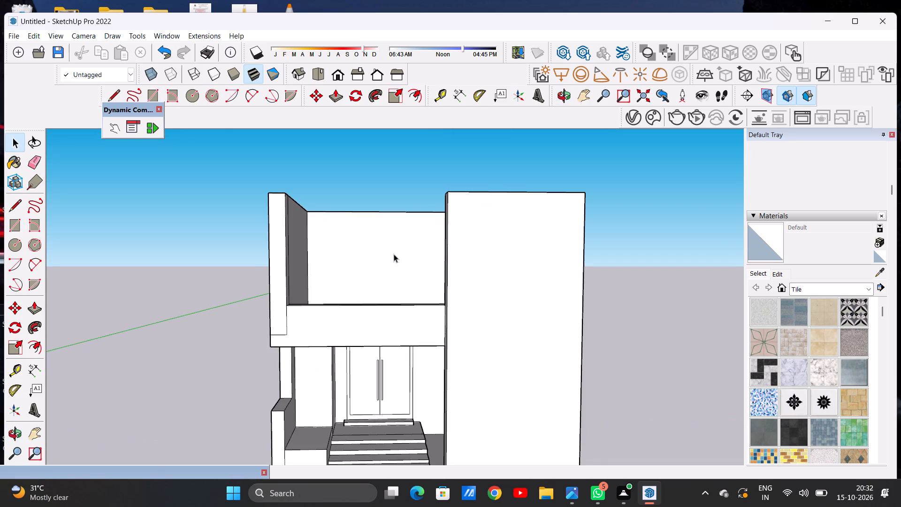
{"action": "middle_click_drag", "start_coordinate": [390, 261], "coordinate": [365, 288]}
{"action": "left_click", "coordinate": [333, 71]}
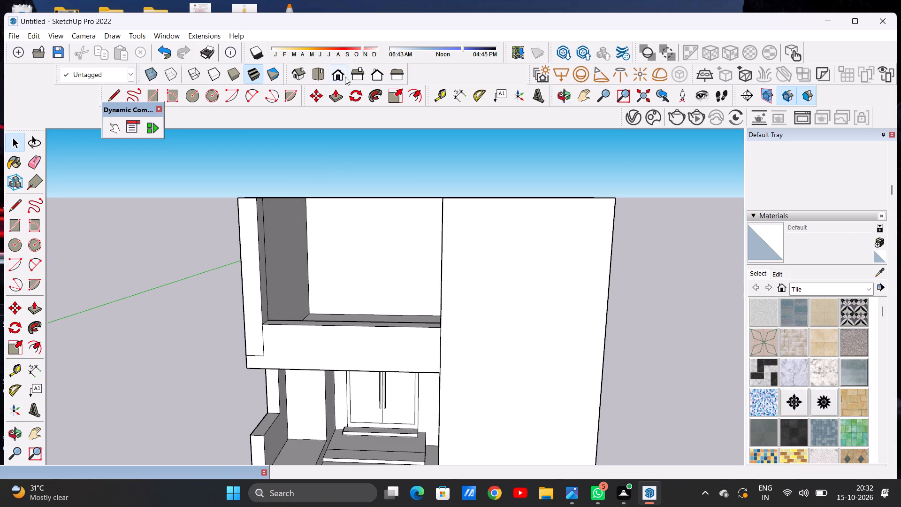
{"action": "scroll", "coordinate": [393, 212], "scroll_direction": "up", "scroll_amount": 7}
{"action": "scroll", "coordinate": [421, 228], "scroll_direction": "down", "scroll_amount": 11}
{"action": "middle_click_drag", "start_coordinate": [411, 250], "coordinate": [393, 293]}
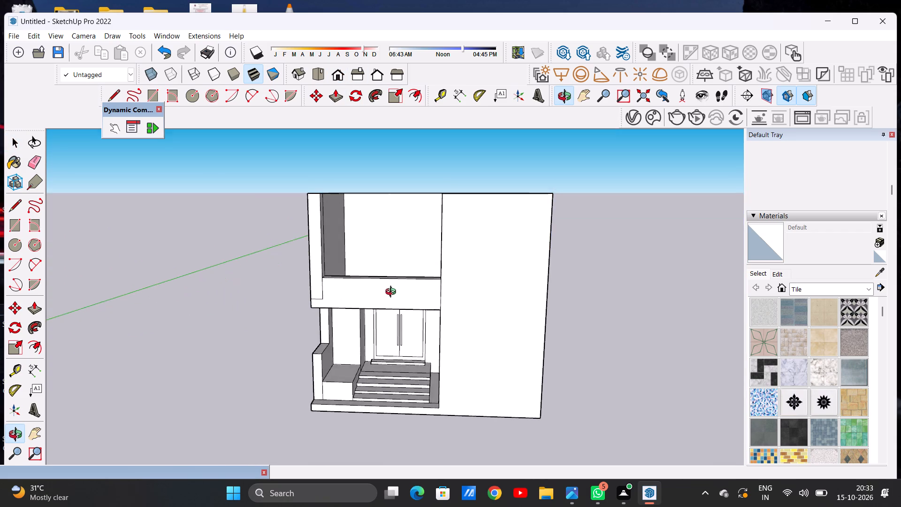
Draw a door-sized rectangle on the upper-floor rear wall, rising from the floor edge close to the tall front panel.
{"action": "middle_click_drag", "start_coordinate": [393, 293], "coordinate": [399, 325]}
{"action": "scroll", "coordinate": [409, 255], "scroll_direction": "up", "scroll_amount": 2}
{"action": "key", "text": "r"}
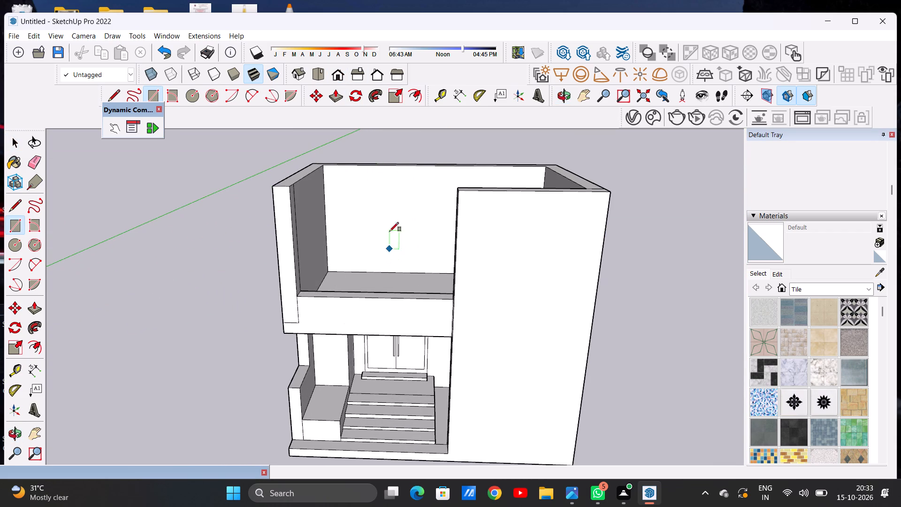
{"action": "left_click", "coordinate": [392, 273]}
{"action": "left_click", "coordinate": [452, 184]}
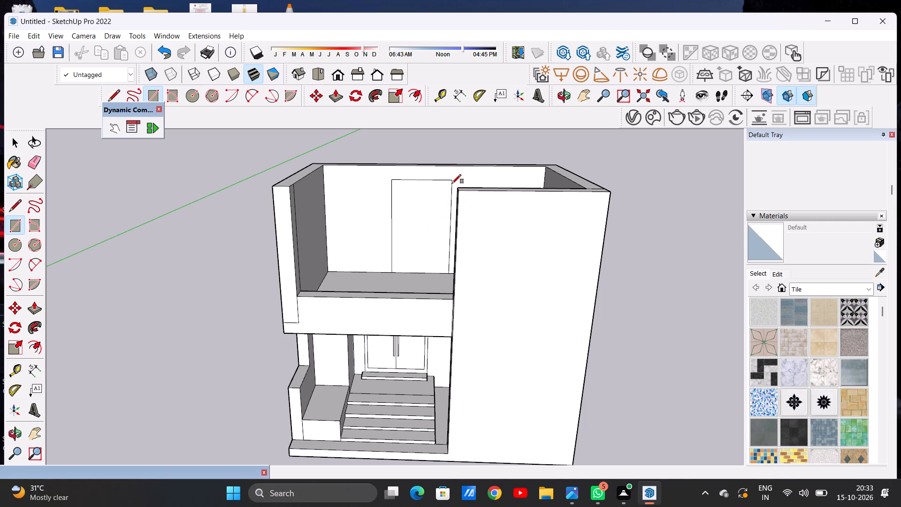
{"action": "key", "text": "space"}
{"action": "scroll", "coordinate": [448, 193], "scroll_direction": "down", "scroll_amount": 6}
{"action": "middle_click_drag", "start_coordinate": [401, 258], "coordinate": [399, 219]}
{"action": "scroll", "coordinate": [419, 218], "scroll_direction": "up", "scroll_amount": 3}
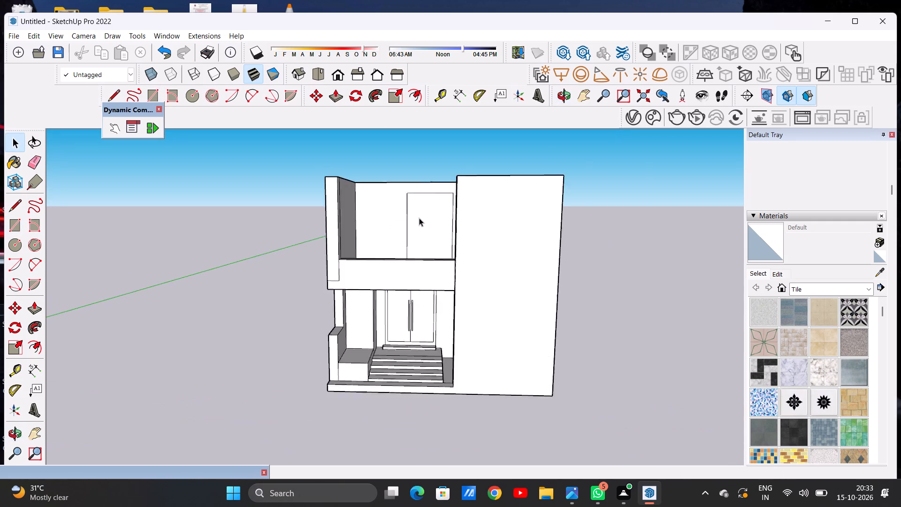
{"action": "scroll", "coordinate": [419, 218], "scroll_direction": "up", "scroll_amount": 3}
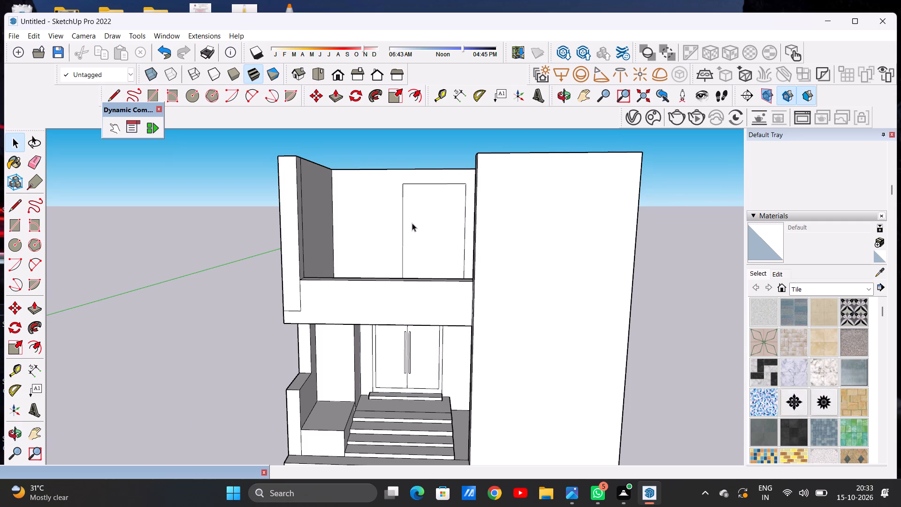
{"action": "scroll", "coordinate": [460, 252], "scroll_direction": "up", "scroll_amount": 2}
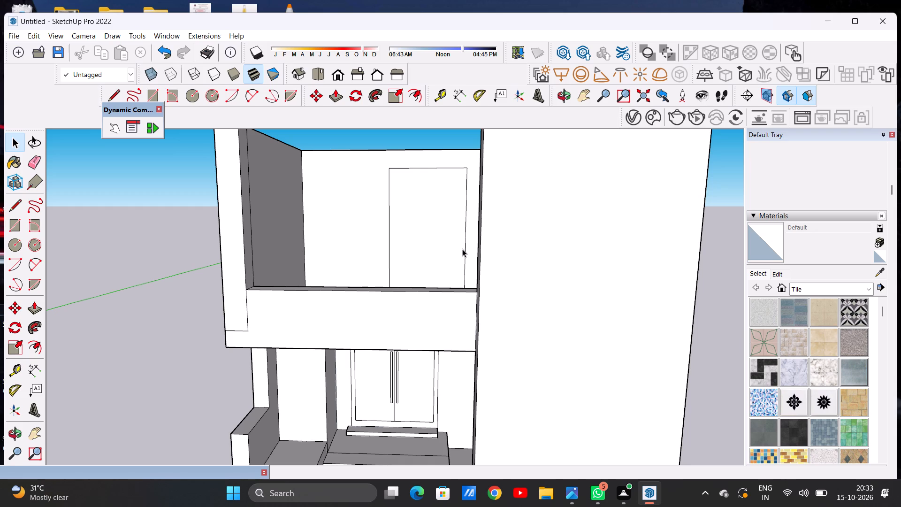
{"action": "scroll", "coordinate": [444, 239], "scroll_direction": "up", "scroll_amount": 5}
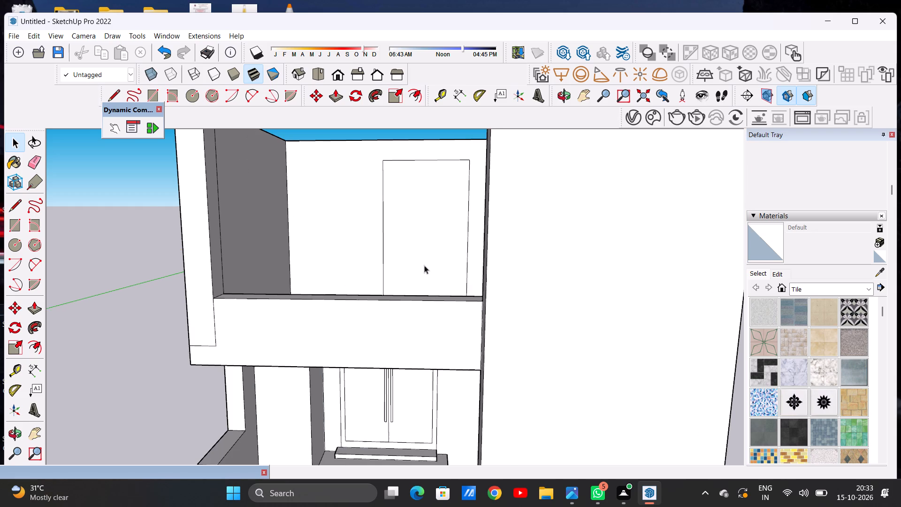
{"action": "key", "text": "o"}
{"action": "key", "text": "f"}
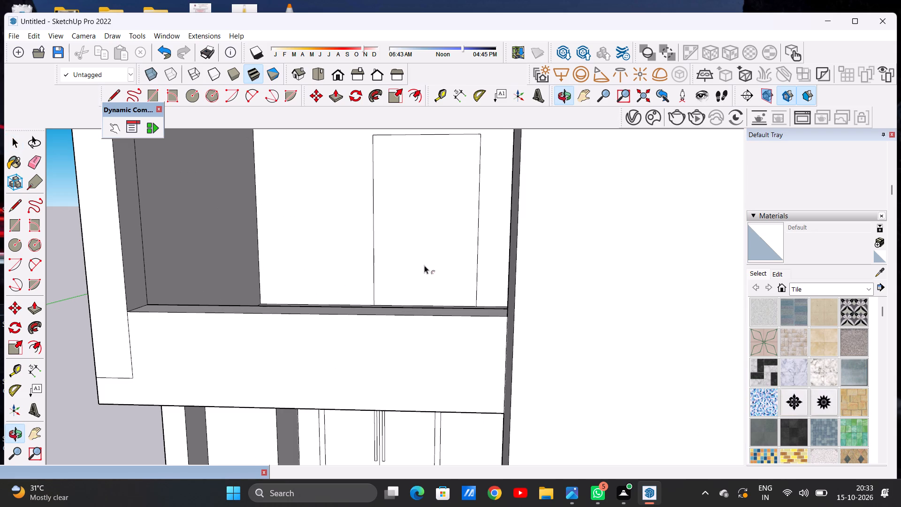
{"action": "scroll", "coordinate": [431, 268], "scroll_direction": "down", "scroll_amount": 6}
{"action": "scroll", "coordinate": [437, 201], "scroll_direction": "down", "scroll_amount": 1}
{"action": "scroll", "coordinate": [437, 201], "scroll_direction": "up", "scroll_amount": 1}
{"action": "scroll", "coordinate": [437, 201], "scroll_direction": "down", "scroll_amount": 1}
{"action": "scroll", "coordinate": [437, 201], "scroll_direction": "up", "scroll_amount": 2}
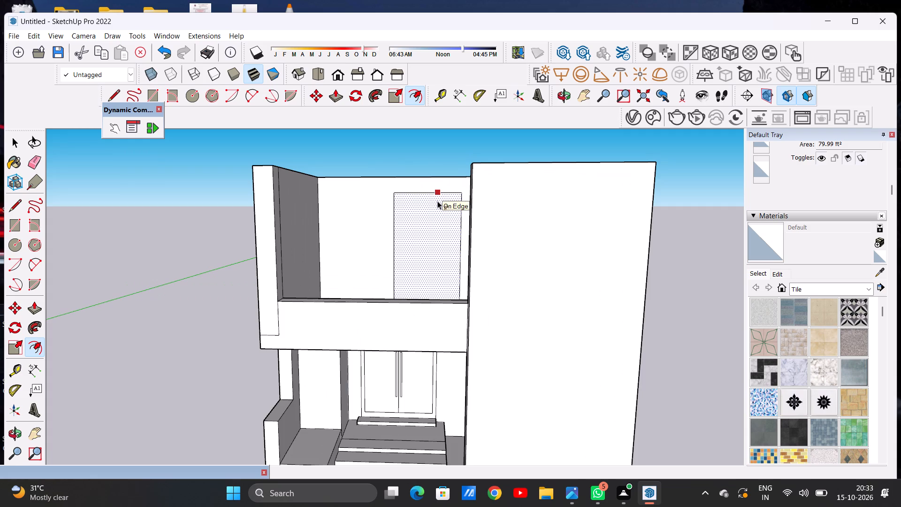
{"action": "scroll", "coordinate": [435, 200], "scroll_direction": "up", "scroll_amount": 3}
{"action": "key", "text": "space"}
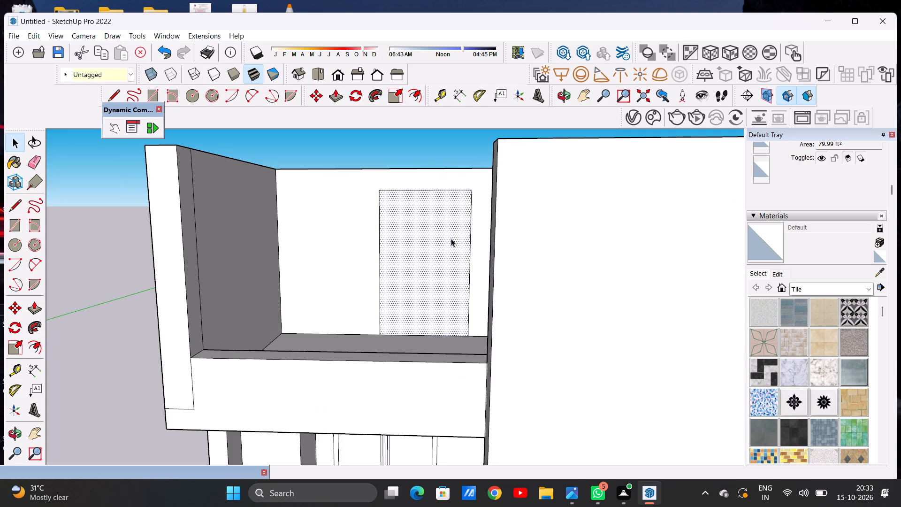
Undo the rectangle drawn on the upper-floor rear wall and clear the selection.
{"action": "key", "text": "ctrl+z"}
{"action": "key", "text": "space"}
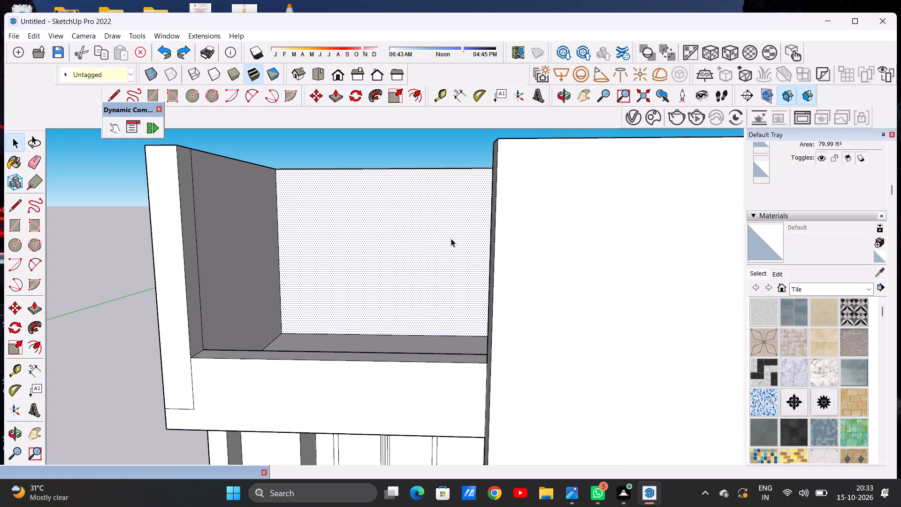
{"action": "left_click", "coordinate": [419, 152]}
Draw a wider door-outline rectangle on the upper-floor rear wall, starting from the edge where the wall meets the floor.
{"action": "key", "text": "r"}
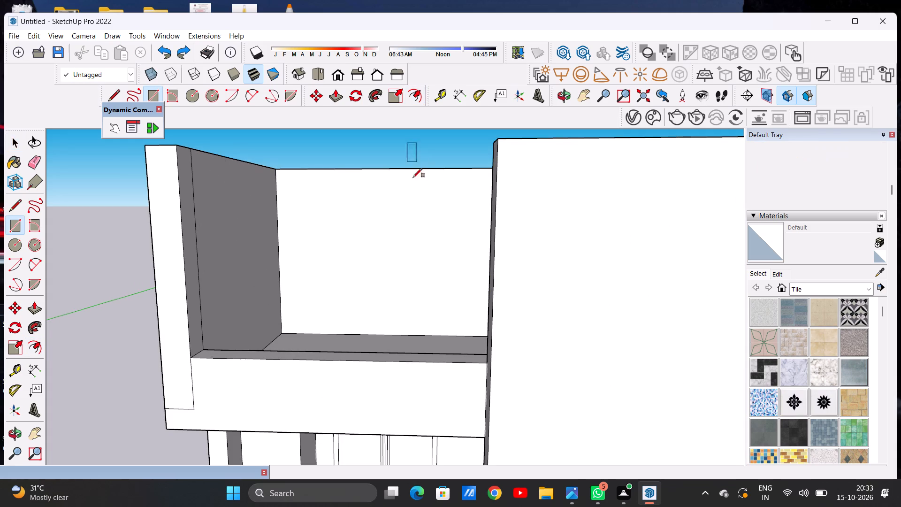
{"action": "left_click", "coordinate": [389, 332]}
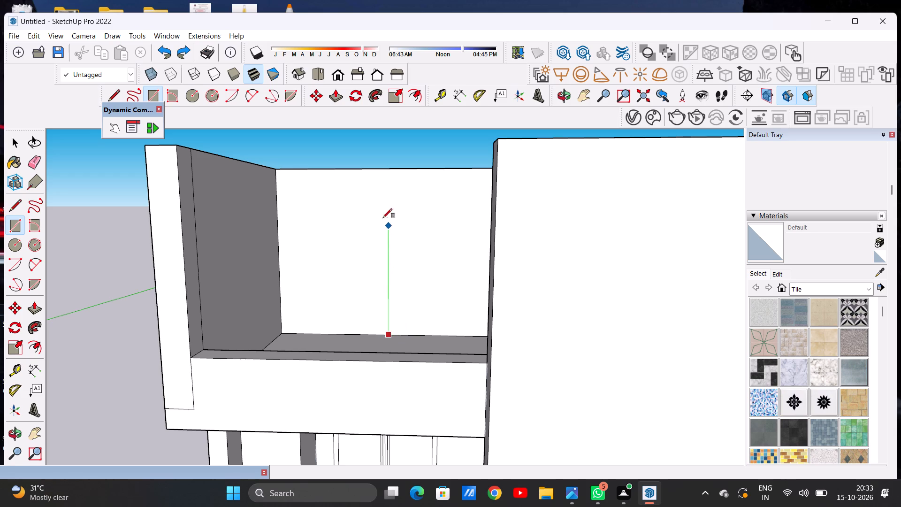
{"action": "middle_click_drag", "start_coordinate": [435, 201], "coordinate": [548, 187]}
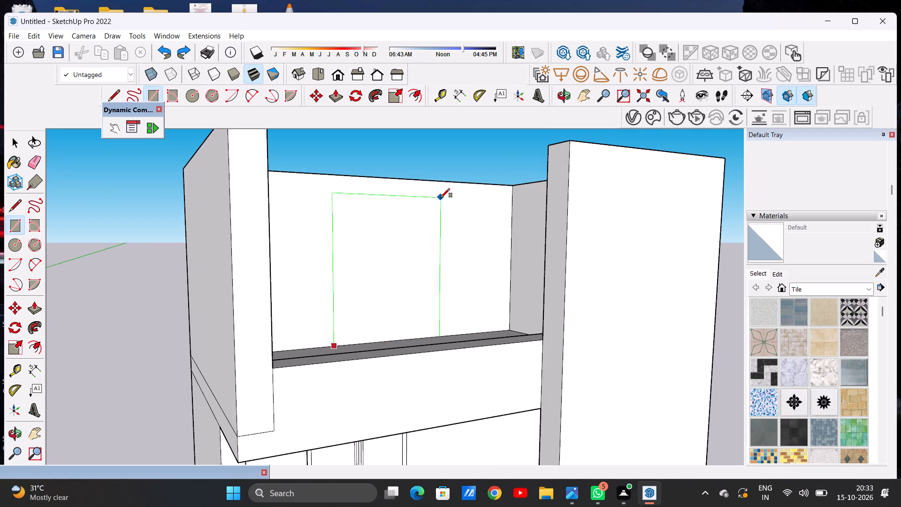
{"action": "left_click", "coordinate": [436, 197]}
{"action": "key", "text": "space"}
Move the door outline slightly along the rear wall's floor edge, away from the tall front panel.
{"action": "scroll", "coordinate": [388, 236], "scroll_direction": "down", "scroll_amount": 5}
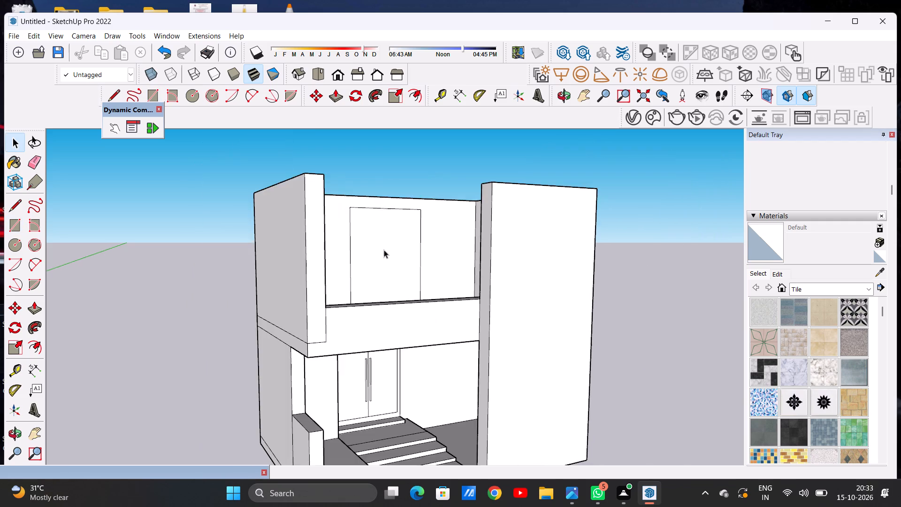
{"action": "middle_click_drag", "start_coordinate": [405, 264], "coordinate": [317, 263]}
{"action": "scroll", "coordinate": [369, 257], "scroll_direction": "down", "scroll_amount": 2}
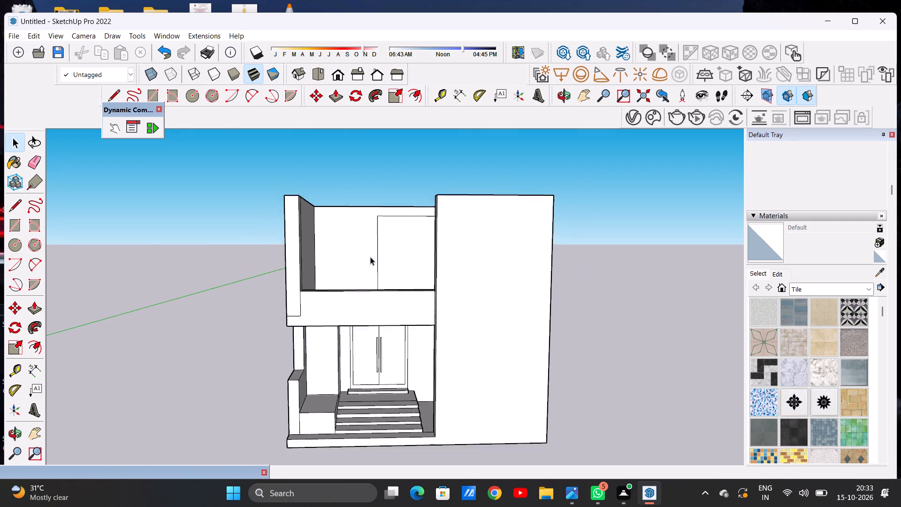
{"action": "scroll", "coordinate": [370, 257], "scroll_direction": "down", "scroll_amount": 3}
{"action": "scroll", "coordinate": [396, 254], "scroll_direction": "up", "scroll_amount": 6}
{"action": "double_click", "coordinate": [382, 252]}
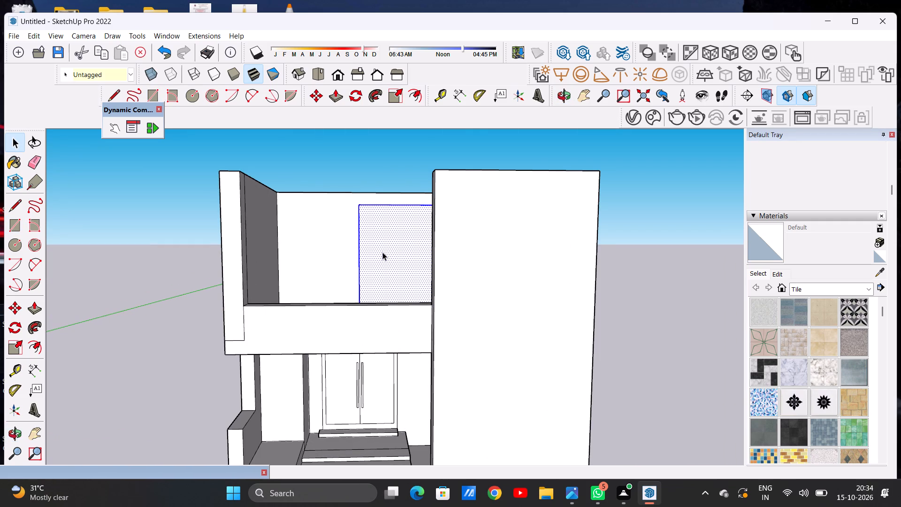
{"action": "key", "text": "m"}
{"action": "scroll", "coordinate": [394, 267], "scroll_direction": "up", "scroll_amount": 1}
{"action": "middle_click_drag", "start_coordinate": [395, 278], "coordinate": [394, 323]}
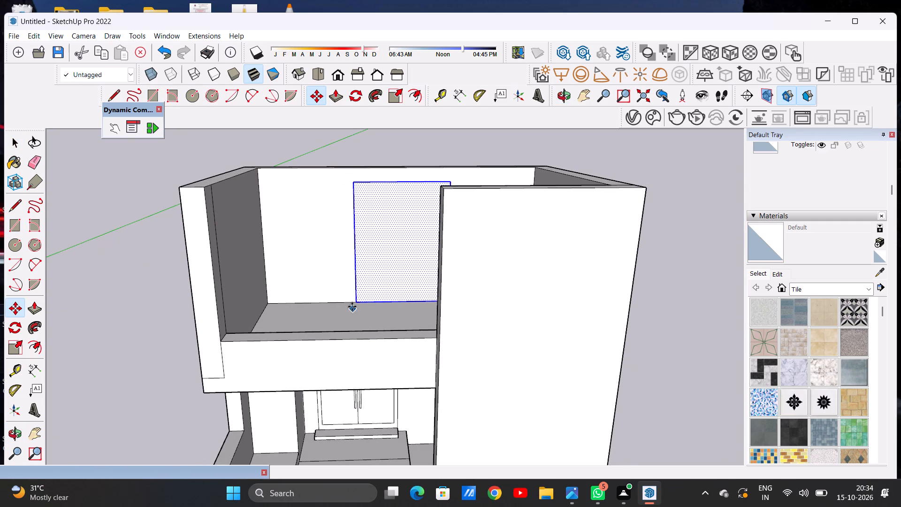
{"action": "left_click", "coordinate": [355, 303]}
{"action": "left_click", "coordinate": [345, 303]}
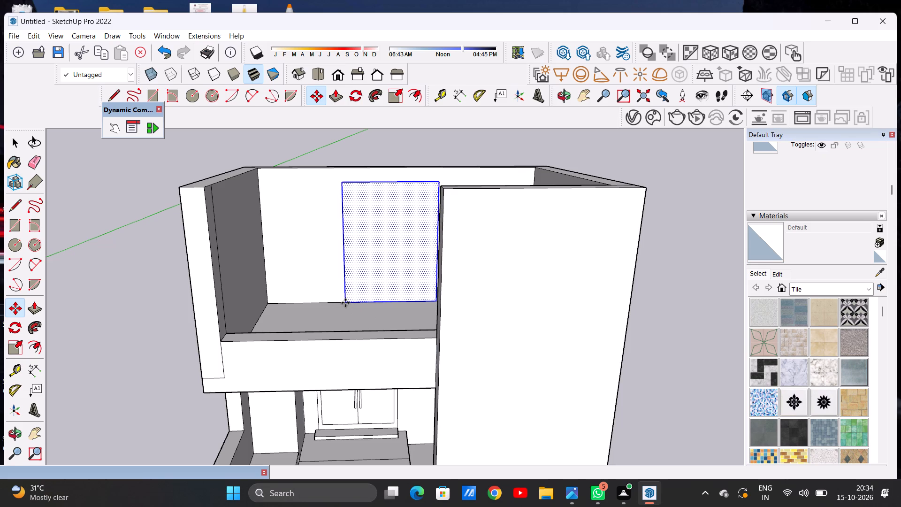
{"action": "key", "text": "space"}
{"action": "left_click", "coordinate": [400, 135]}
Push/Pull the tall front panel's narrow side face beside the parapet slightly inward, making the panel narrower.
{"action": "middle_click_drag", "start_coordinate": [389, 302], "coordinate": [406, 279]}
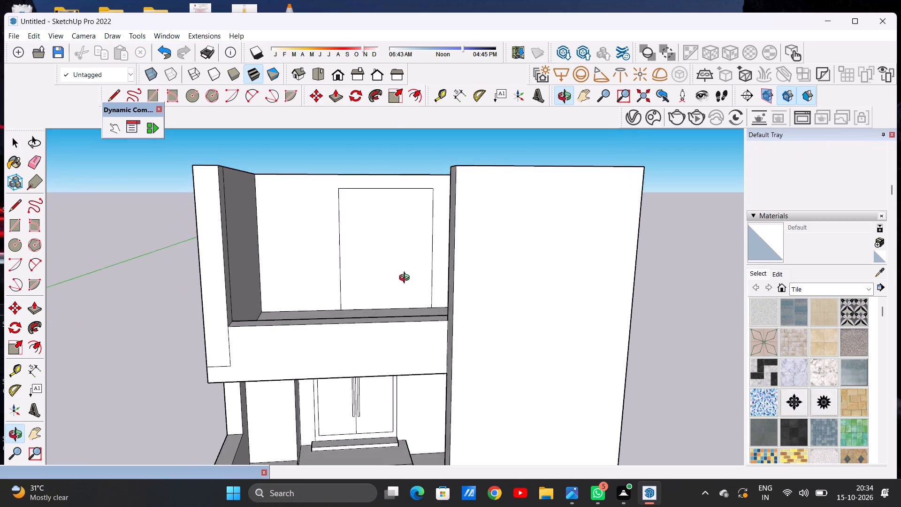
{"action": "middle_click_drag", "start_coordinate": [406, 279], "coordinate": [420, 278]}
{"action": "scroll", "coordinate": [397, 258], "scroll_direction": "up", "scroll_amount": 3}
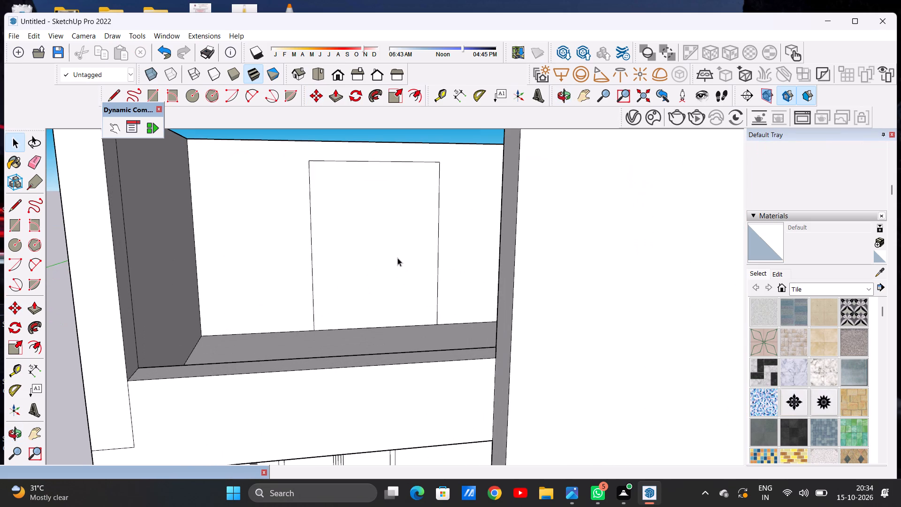
{"action": "scroll", "coordinate": [397, 258], "scroll_direction": "down", "scroll_amount": 10}
{"action": "middle_click_drag", "start_coordinate": [415, 314], "coordinate": [426, 314]}
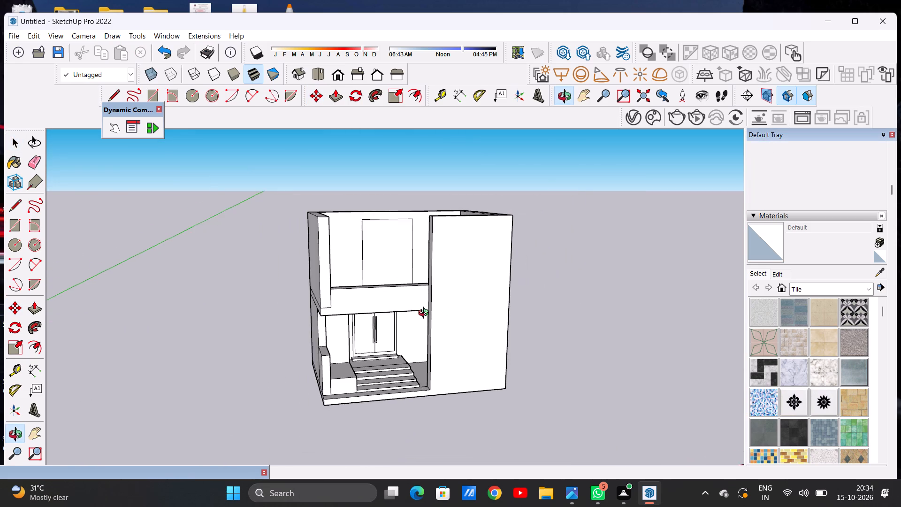
{"action": "middle_click_drag", "start_coordinate": [426, 314], "coordinate": [487, 319]}
{"action": "scroll", "coordinate": [439, 287], "scroll_direction": "up", "scroll_amount": 3}
{"action": "key", "text": "p"}
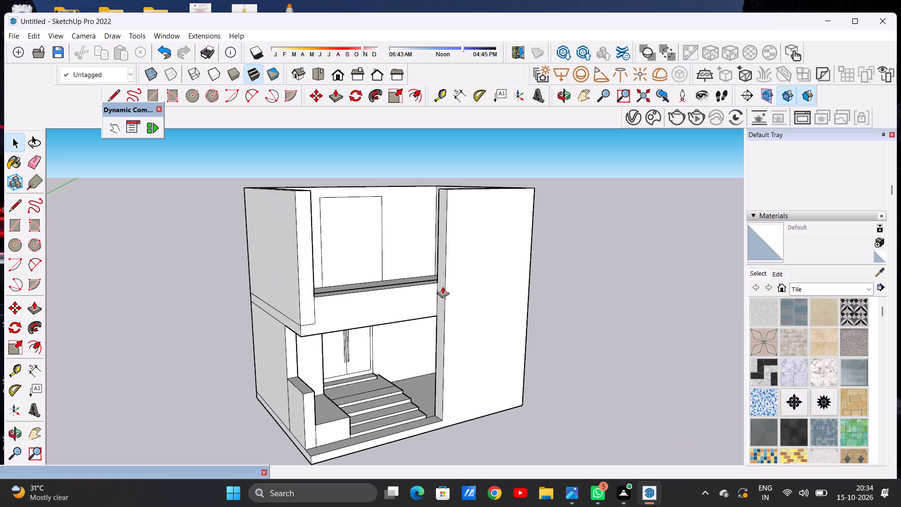
{"action": "left_click", "coordinate": [440, 283]}
{"action": "left_click", "coordinate": [445, 283]}
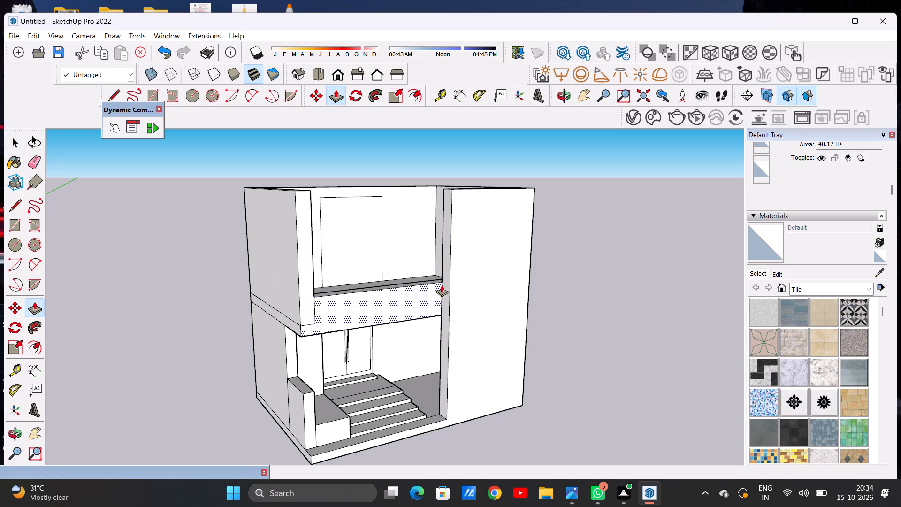
{"action": "key", "text": "space"}
Offset the upper-floor door outline slightly inward to form a narrow frame border.
{"action": "scroll", "coordinate": [425, 290], "scroll_direction": "down", "scroll_amount": 5}
{"action": "middle_click_drag", "start_coordinate": [437, 312], "coordinate": [379, 289]}
{"action": "scroll", "coordinate": [408, 261], "scroll_direction": "up", "scroll_amount": 6}
{"action": "middle_click_drag", "start_coordinate": [328, 250], "coordinate": [284, 241]}
{"action": "scroll", "coordinate": [387, 249], "scroll_direction": "up", "scroll_amount": 4}
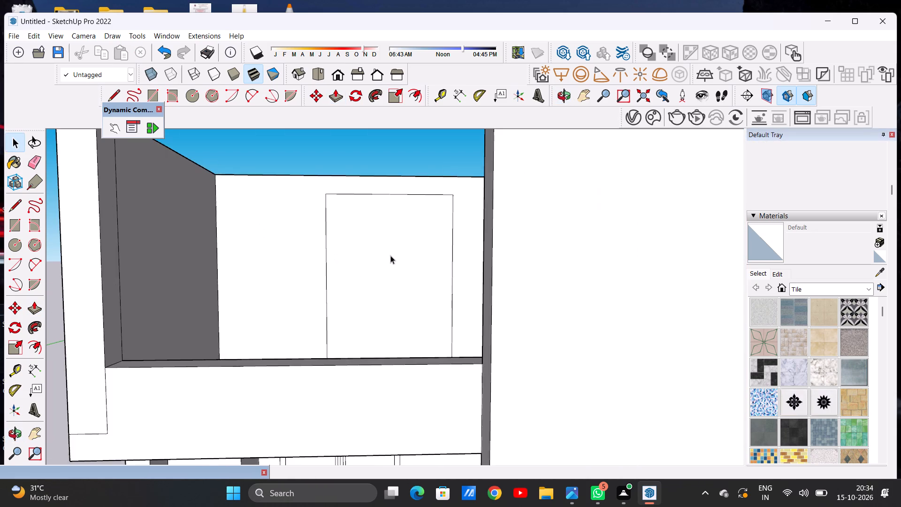
{"action": "middle_click_drag", "start_coordinate": [391, 257], "coordinate": [387, 281]}
{"action": "type", "text": "OF"}
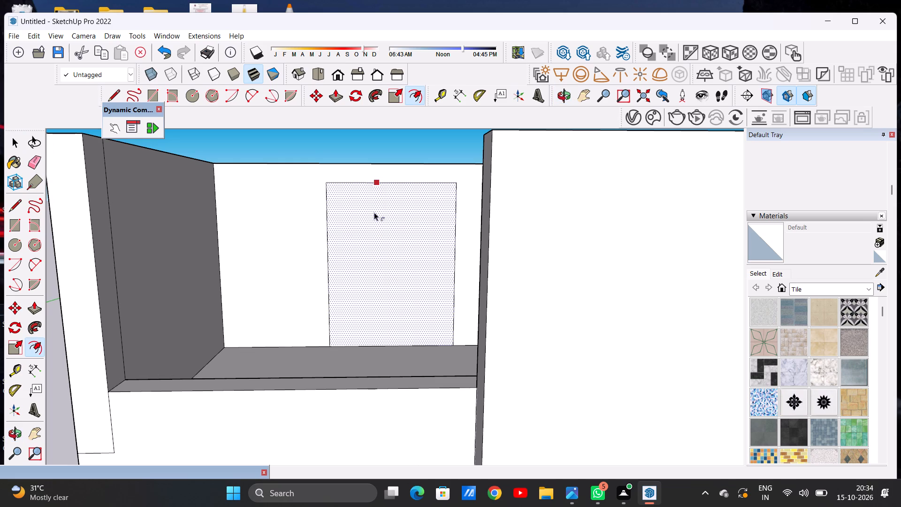
{"action": "left_click", "coordinate": [375, 185]}
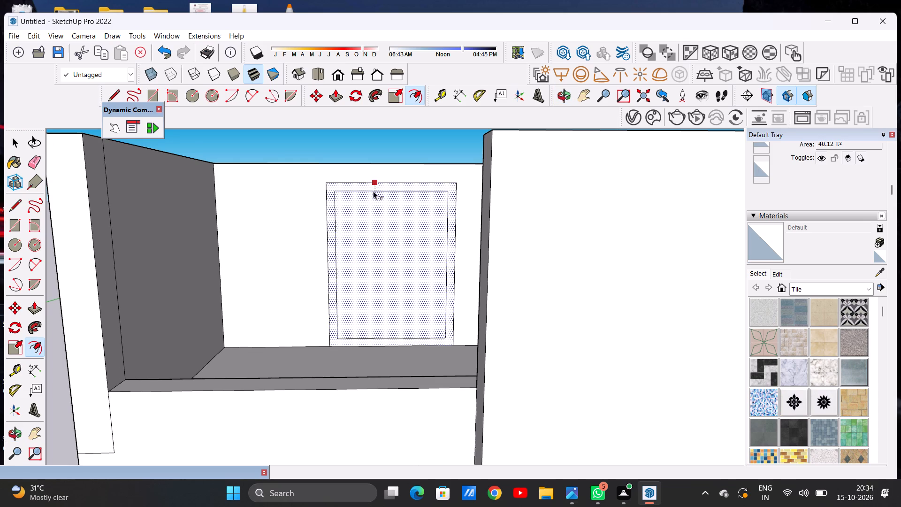
{"action": "left_click", "coordinate": [373, 191]}
{"action": "key", "text": "space"}
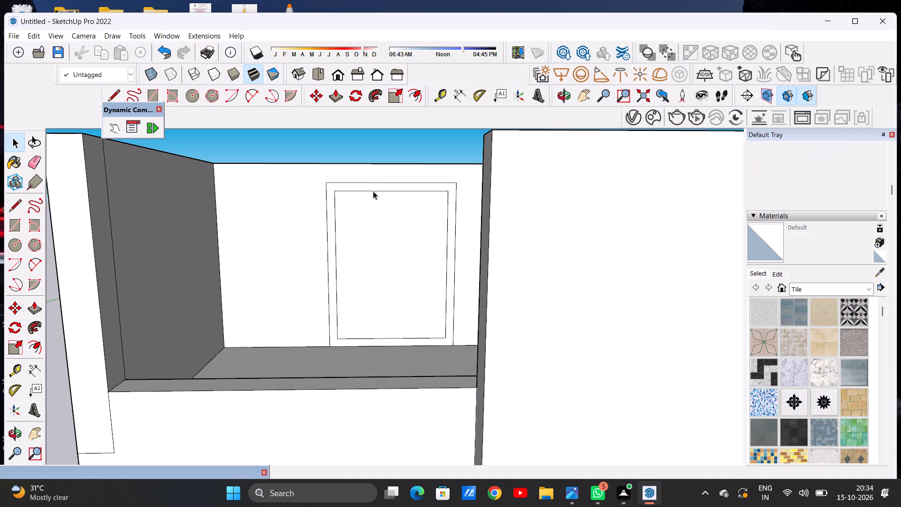
Draw two closely spaced vertical lines across the inner door frame, the first from the bottom edge's midpoint, forming a central mullion.
{"action": "key", "text": "l"}
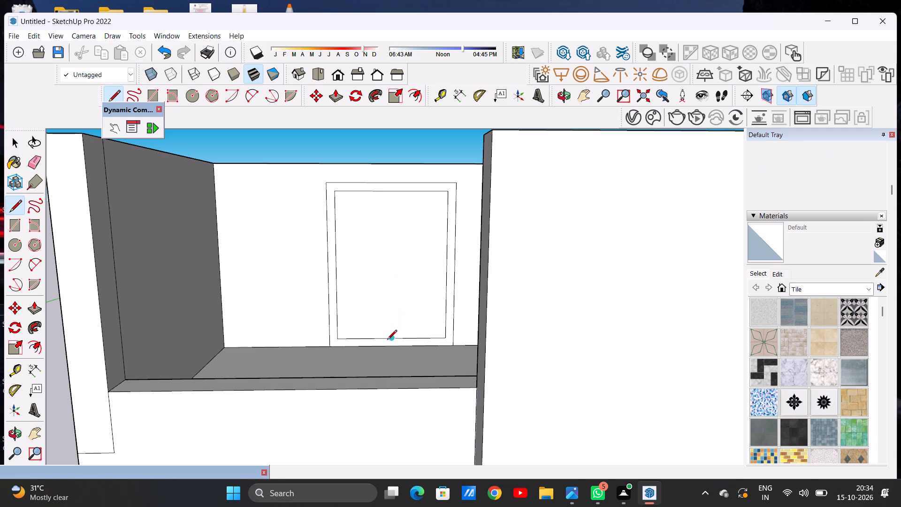
{"action": "scroll", "coordinate": [391, 339], "scroll_direction": "up", "scroll_amount": 6}
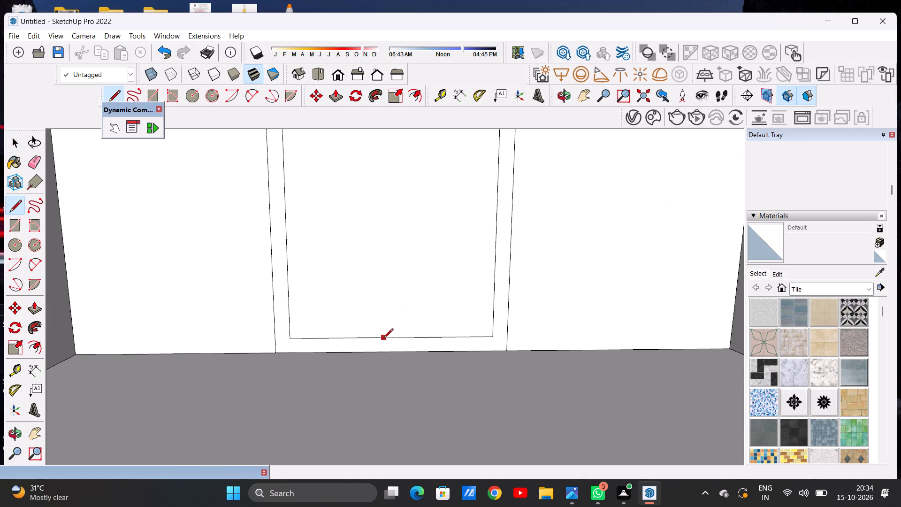
{"action": "left_click", "coordinate": [383, 339]}
{"action": "scroll", "coordinate": [381, 298], "scroll_direction": "down", "scroll_amount": 11}
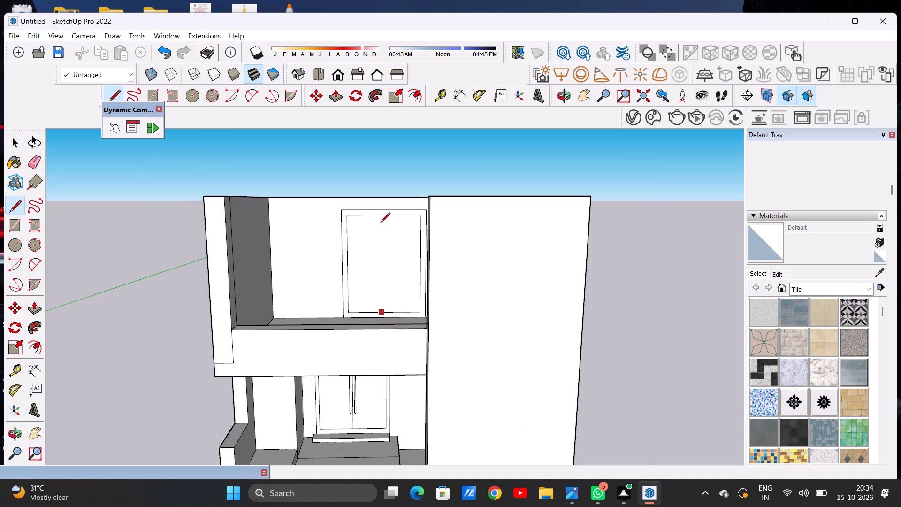
{"action": "scroll", "coordinate": [381, 223], "scroll_direction": "up", "scroll_amount": 5}
{"action": "left_click", "coordinate": [379, 209]}
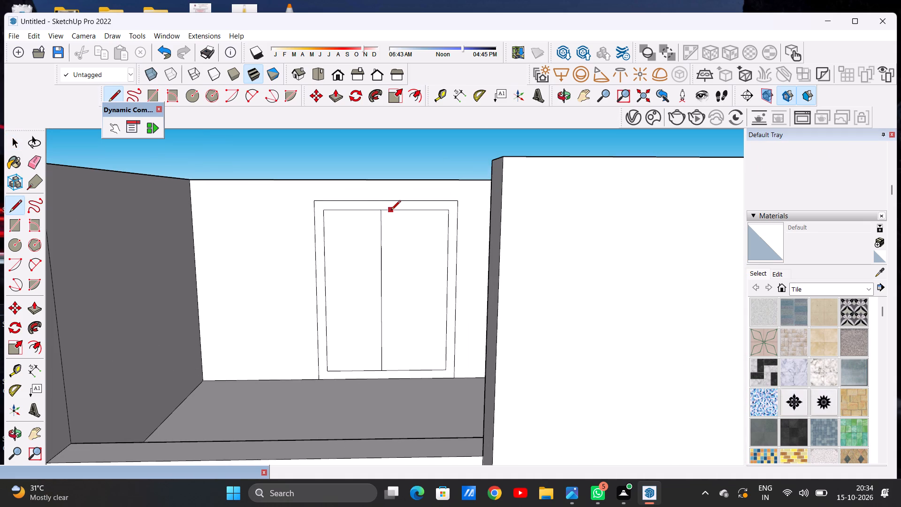
{"action": "left_click", "coordinate": [391, 211]}
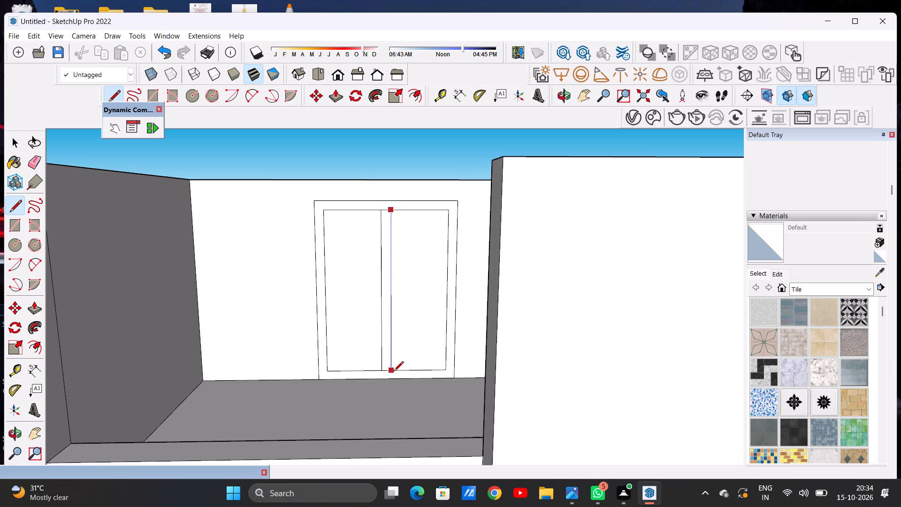
{"action": "left_click", "coordinate": [394, 372]}
{"action": "key", "text": "space"}
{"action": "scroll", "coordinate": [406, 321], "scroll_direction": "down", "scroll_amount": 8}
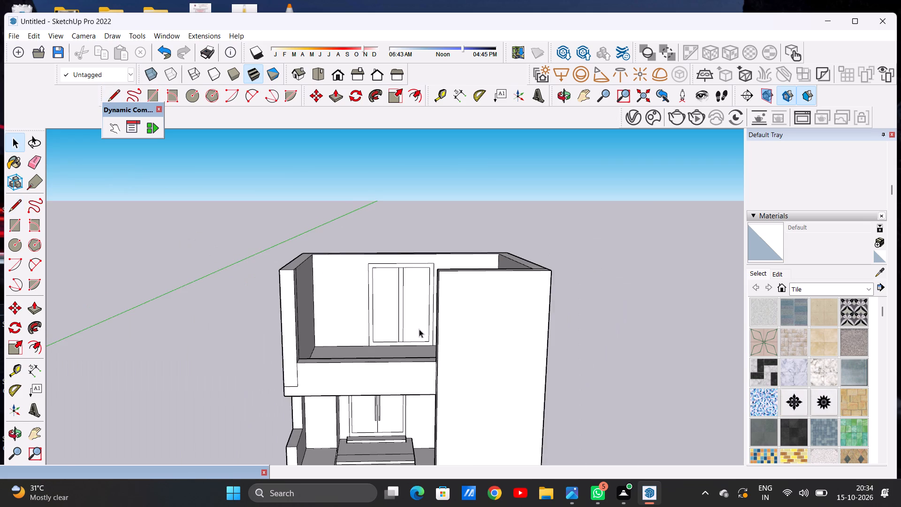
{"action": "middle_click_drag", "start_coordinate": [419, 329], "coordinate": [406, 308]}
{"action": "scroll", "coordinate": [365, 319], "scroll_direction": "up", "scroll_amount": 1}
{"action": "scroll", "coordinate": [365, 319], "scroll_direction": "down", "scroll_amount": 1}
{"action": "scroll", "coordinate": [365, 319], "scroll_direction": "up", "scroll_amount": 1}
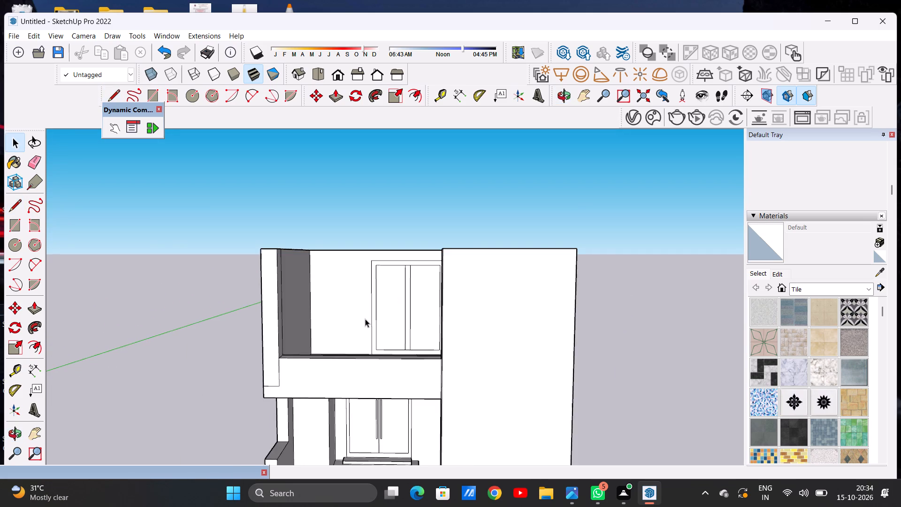
Draw a window rectangle on the upper floor's rear wall beside the door frame, aligned with the door's top and ending above the floor.
{"action": "scroll", "coordinate": [365, 319], "scroll_direction": "up", "scroll_amount": 1}
{"action": "key", "text": "r"}
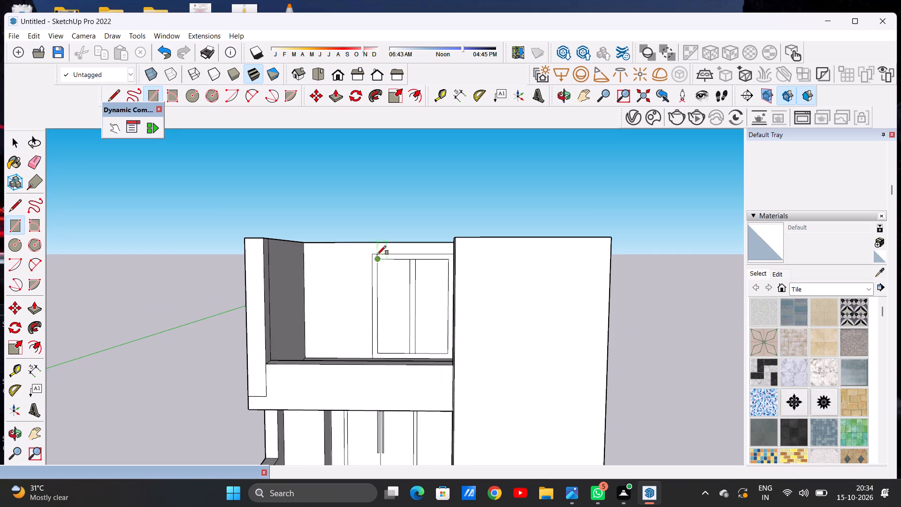
{"action": "scroll", "coordinate": [370, 254], "scroll_direction": "up", "scroll_amount": 5}
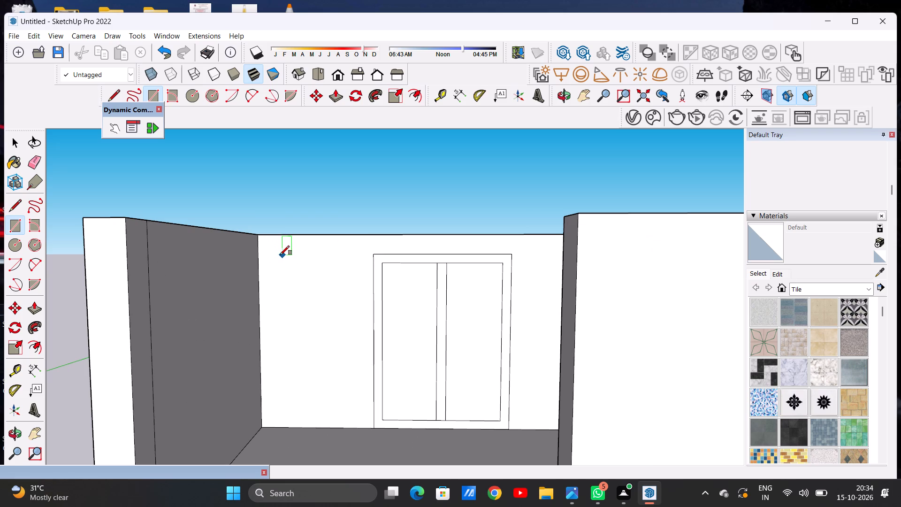
{"action": "left_click", "coordinate": [275, 254]}
{"action": "left_click", "coordinate": [372, 254]}
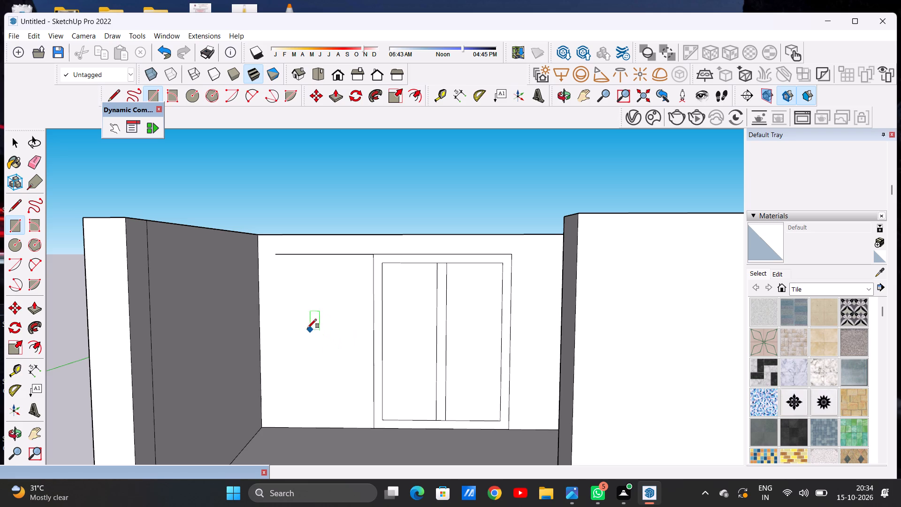
{"action": "left_click", "coordinate": [278, 256]}
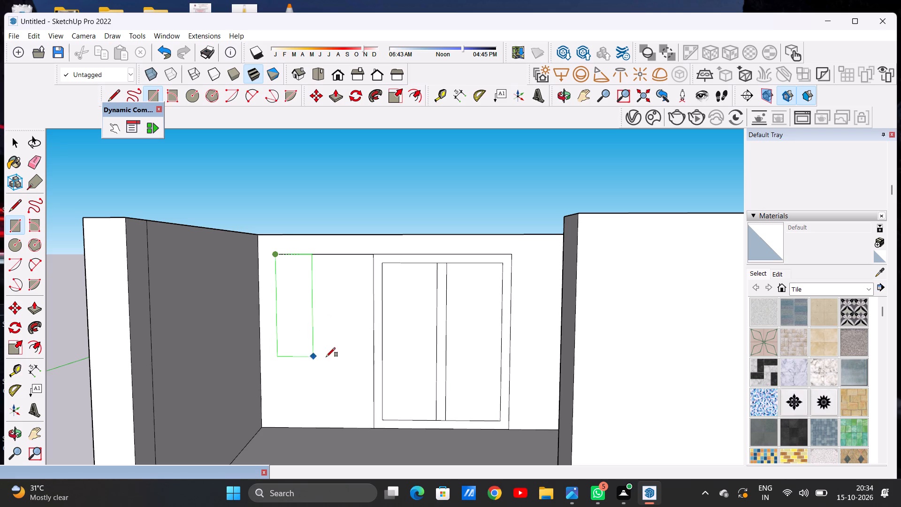
{"action": "left_click", "coordinate": [371, 373]}
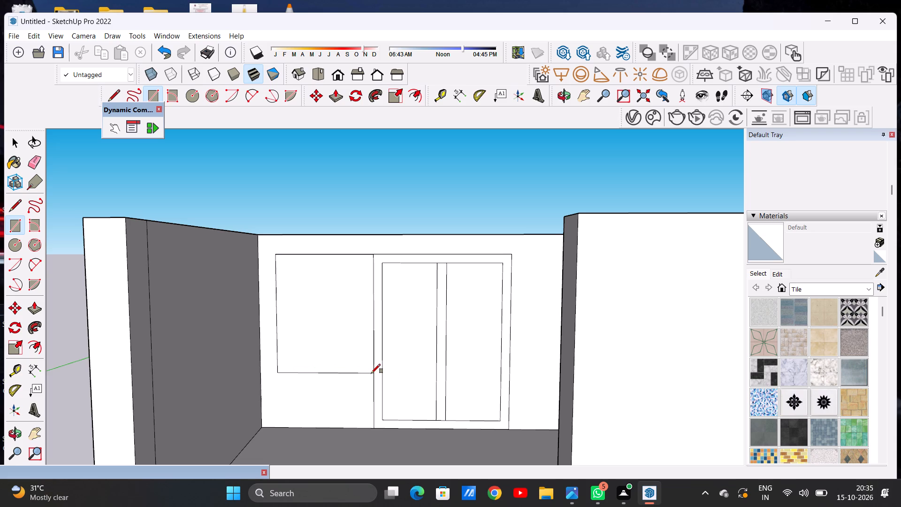
{"action": "key", "text": "space"}
Offset the window rectangle slightly inward to form a narrow frame border.
{"action": "scroll", "coordinate": [351, 346], "scroll_direction": "up", "scroll_amount": 1}
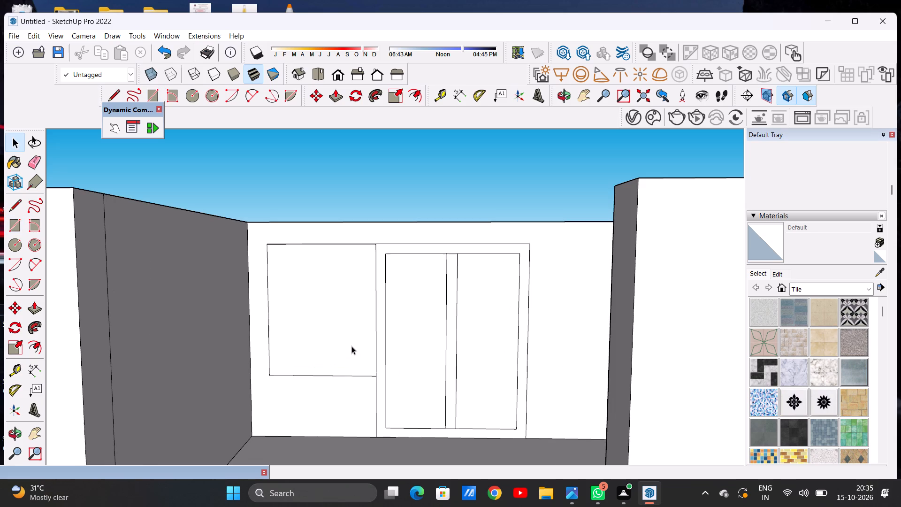
{"action": "key", "text": "o"}
{"action": "key", "text": "f"}
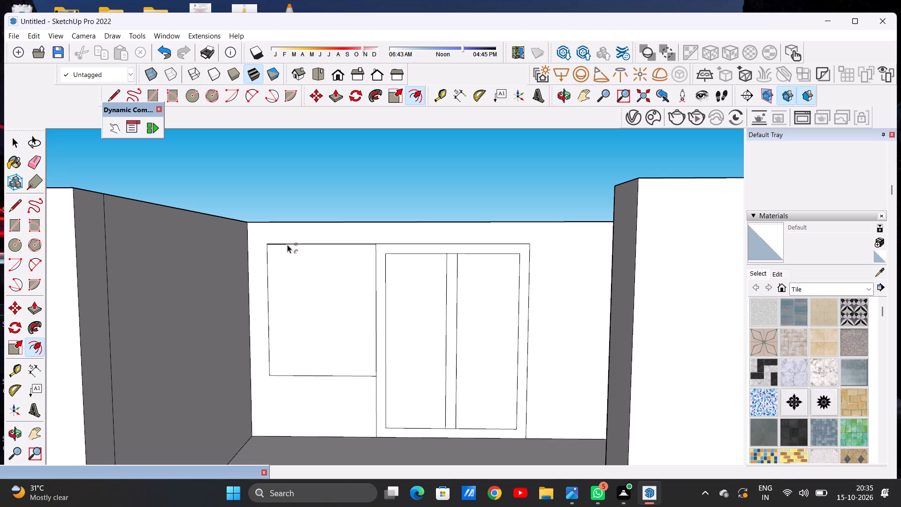
{"action": "left_click", "coordinate": [274, 250]}
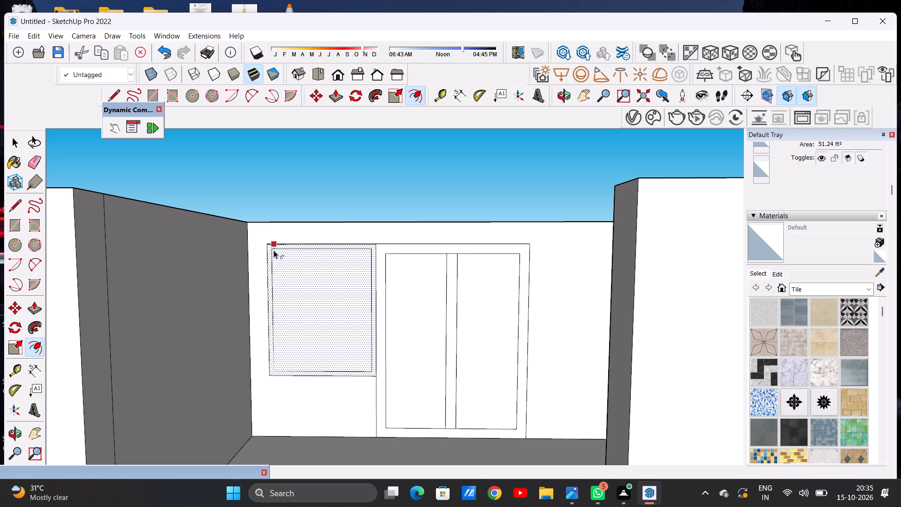
{"action": "left_click", "coordinate": [274, 250]}
{"action": "key", "text": "space"}
Draw two closely spaced vertical lines across the inner window frame, about a quarter in from the side away from the door, forming a mullion.
{"action": "type", "text": "L"}
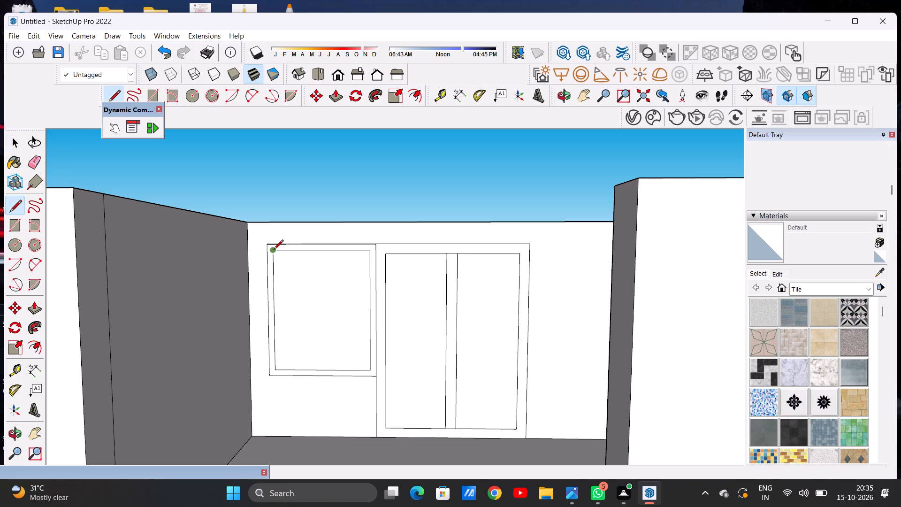
{"action": "scroll", "coordinate": [302, 367], "scroll_direction": "up", "scroll_amount": 4}
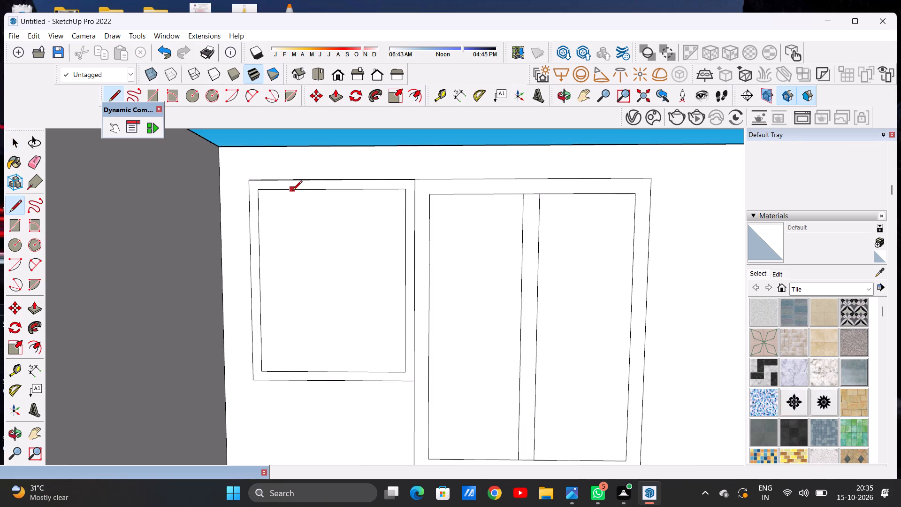
{"action": "left_click", "coordinate": [295, 190]}
{"action": "left_click", "coordinate": [297, 371]}
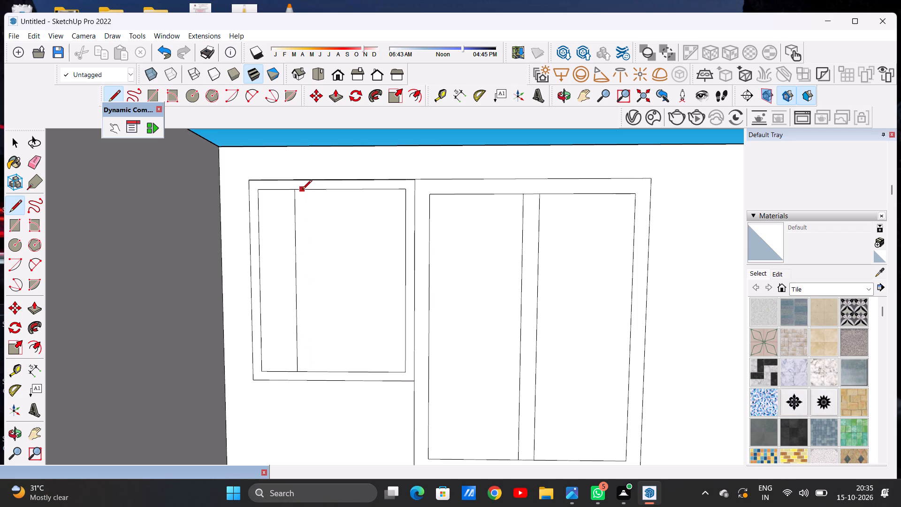
{"action": "left_click", "coordinate": [303, 191]}
{"action": "left_click", "coordinate": [306, 373]}
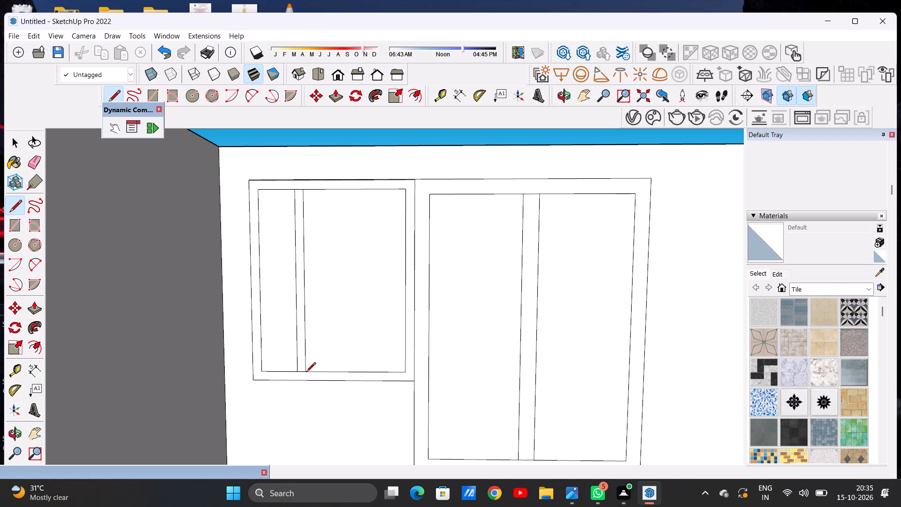
Copy the mullion strip horizontally along the inner window frame toward the door to make a second mullion.
{"action": "key", "text": "space"}
{"action": "double_click", "coordinate": [301, 366]}
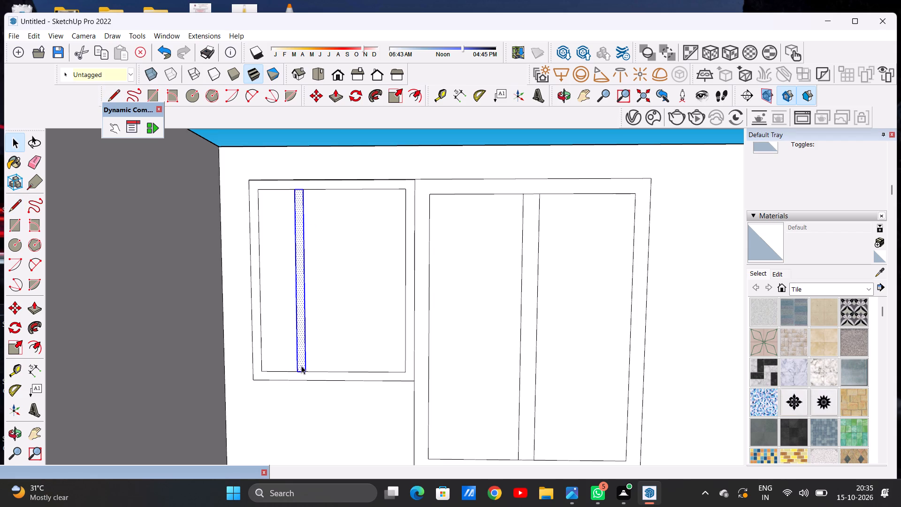
{"action": "key", "text": "m"}
{"action": "left_click", "coordinate": [305, 373]}
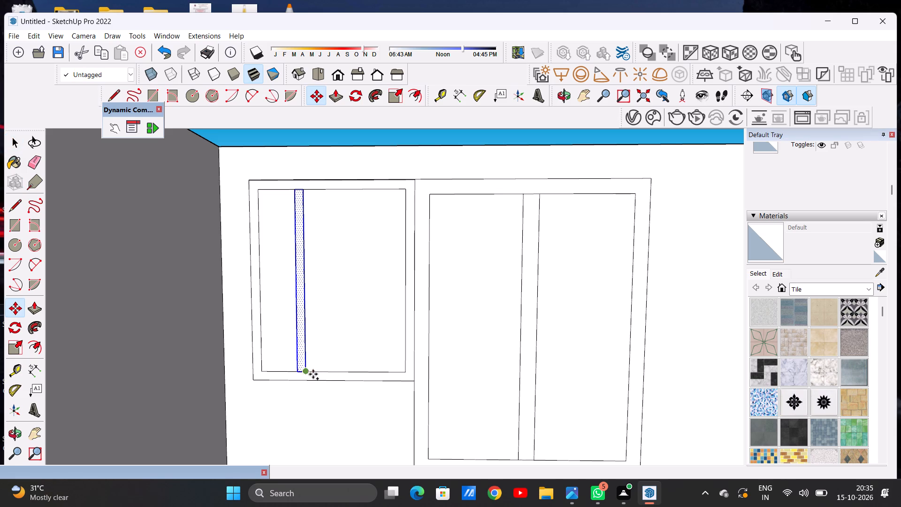
{"action": "left_click", "coordinate": [364, 369]}
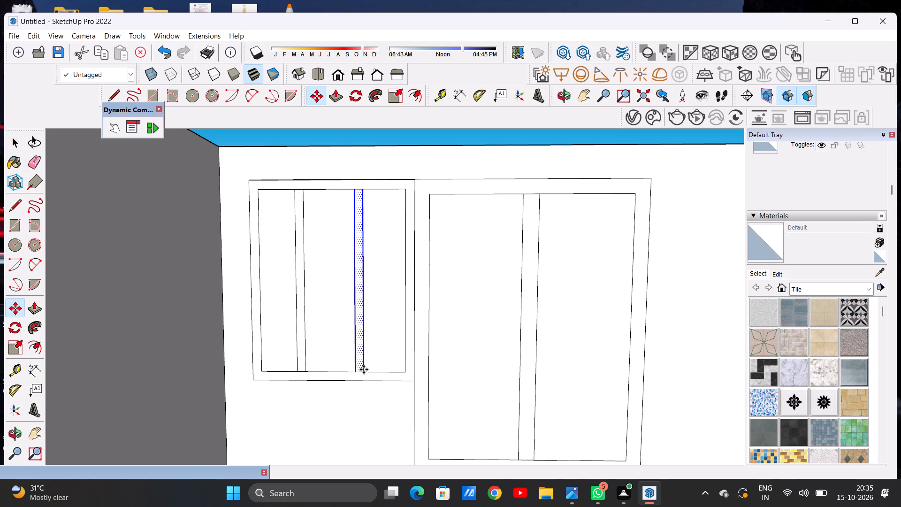
{"action": "key", "text": "space"}
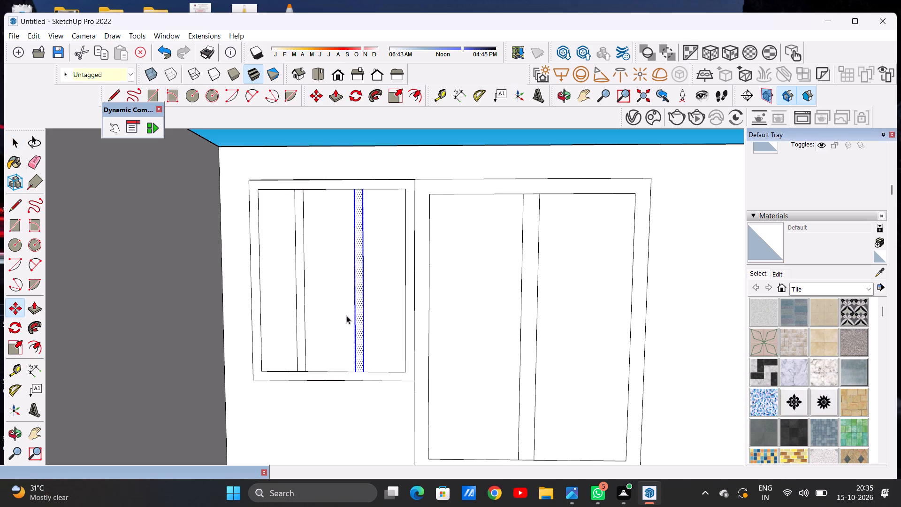
{"action": "left_click", "coordinate": [365, 136]}
Examine the whole villa elevation from the front and from above, checking the new upper-floor window and door.
{"action": "scroll", "coordinate": [350, 292], "scroll_direction": "down", "scroll_amount": 7}
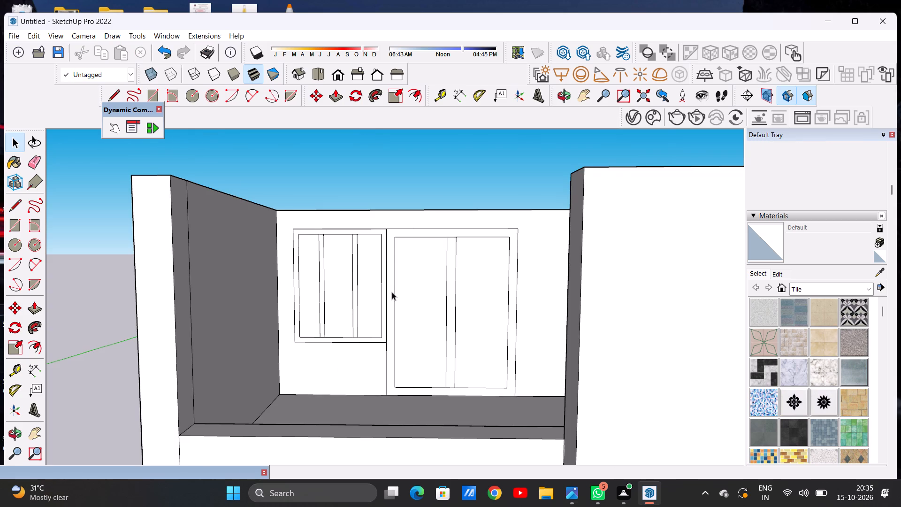
{"action": "scroll", "coordinate": [392, 292], "scroll_direction": "down", "scroll_amount": 5}
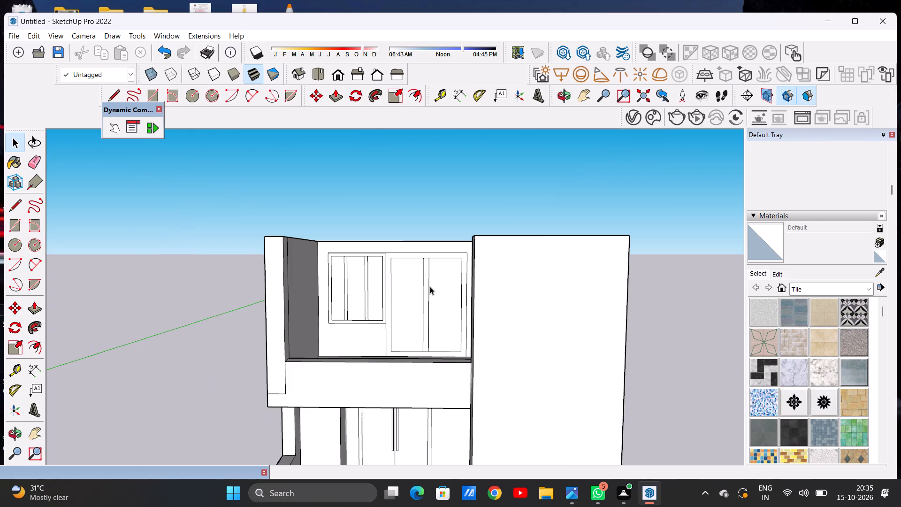
{"action": "scroll", "coordinate": [425, 286], "scroll_direction": "up", "scroll_amount": 2}
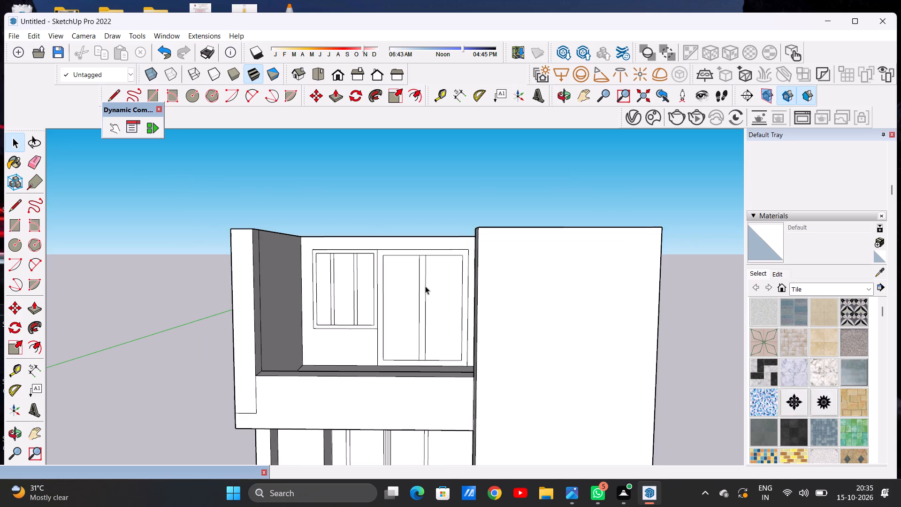
{"action": "scroll", "coordinate": [402, 277], "scroll_direction": "down", "scroll_amount": 10}
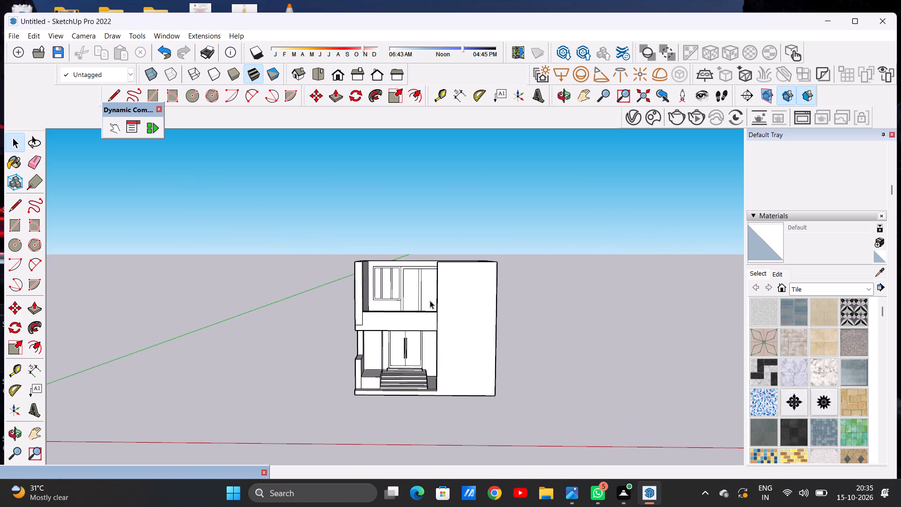
{"action": "scroll", "coordinate": [447, 309], "scroll_direction": "up", "scroll_amount": 3}
{"action": "middle_click_drag", "start_coordinate": [471, 300], "coordinate": [477, 332]}
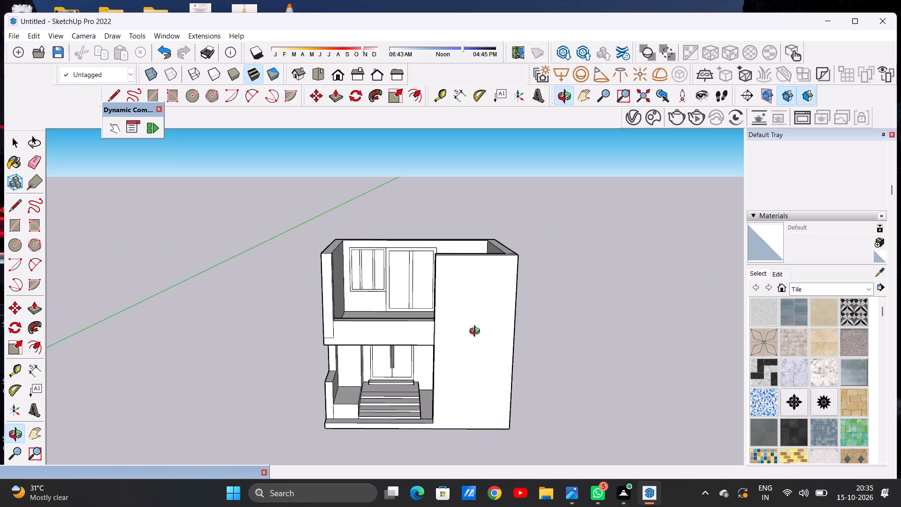
{"action": "middle_click_drag", "start_coordinate": [477, 332], "coordinate": [469, 310]}
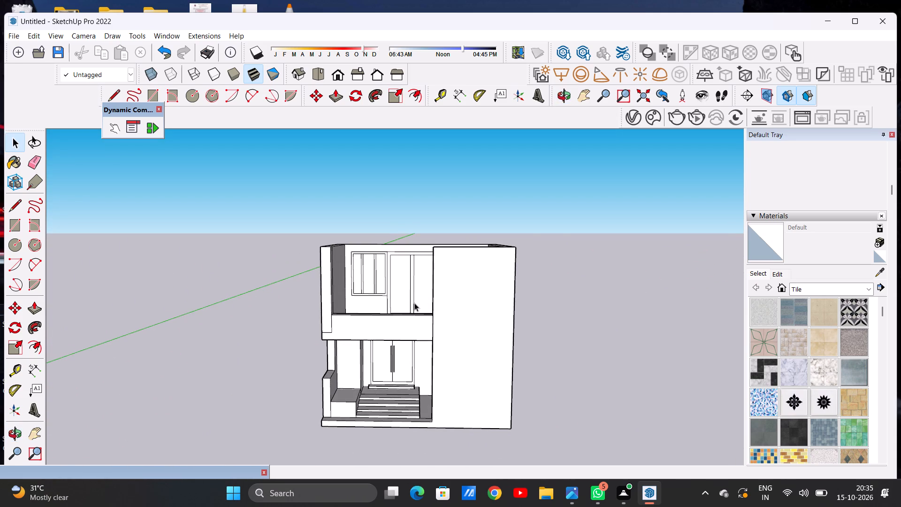
{"action": "scroll", "coordinate": [414, 303], "scroll_direction": "down", "scroll_amount": 3}
{"action": "middle_click_drag", "start_coordinate": [345, 309], "coordinate": [321, 353]}
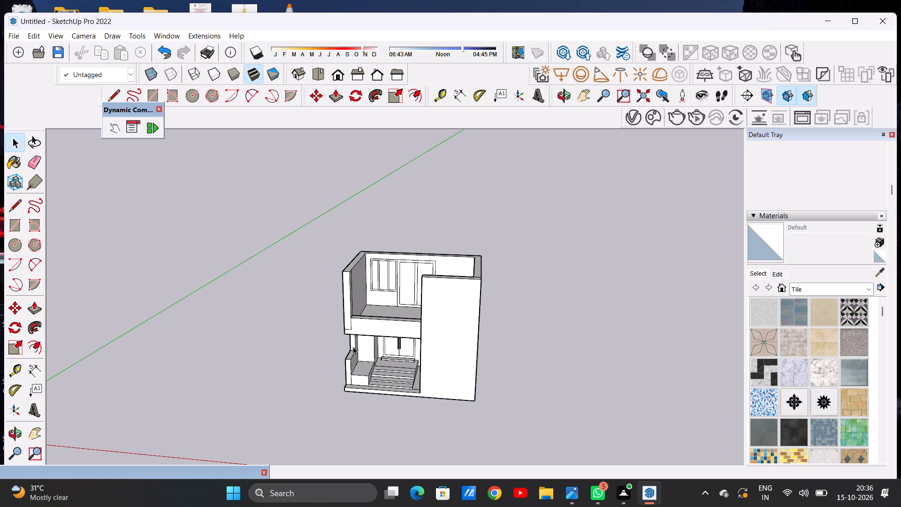
Draw a line across the top of the upper-floor side wall, from the inner vertical edge near the parapet to the outer edge.
{"action": "scroll", "coordinate": [374, 293], "scroll_direction": "up", "scroll_amount": 13}
{"action": "scroll", "coordinate": [380, 261], "scroll_direction": "up", "scroll_amount": 12}
{"action": "middle_click_drag", "start_coordinate": [367, 286], "coordinate": [321, 338]}
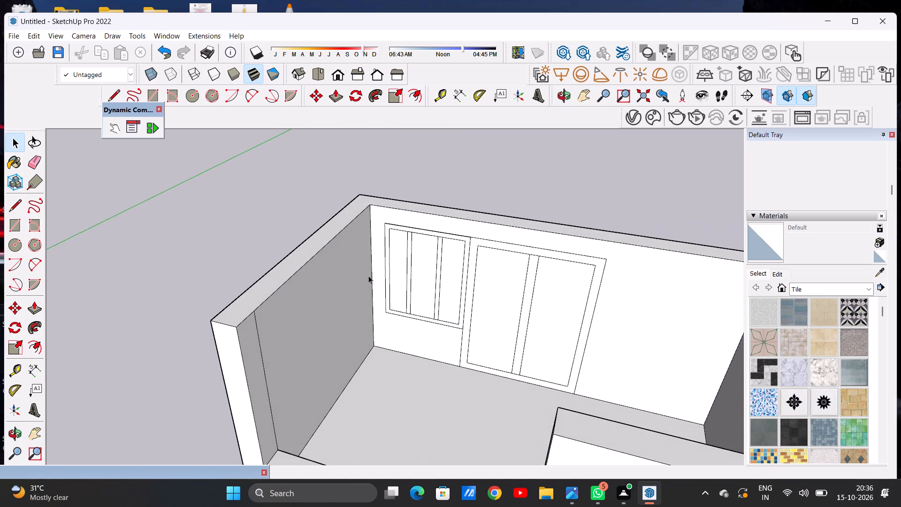
{"action": "scroll", "coordinate": [376, 267], "scroll_direction": "down", "scroll_amount": 7}
{"action": "middle_click_drag", "start_coordinate": [361, 286], "coordinate": [306, 346]}
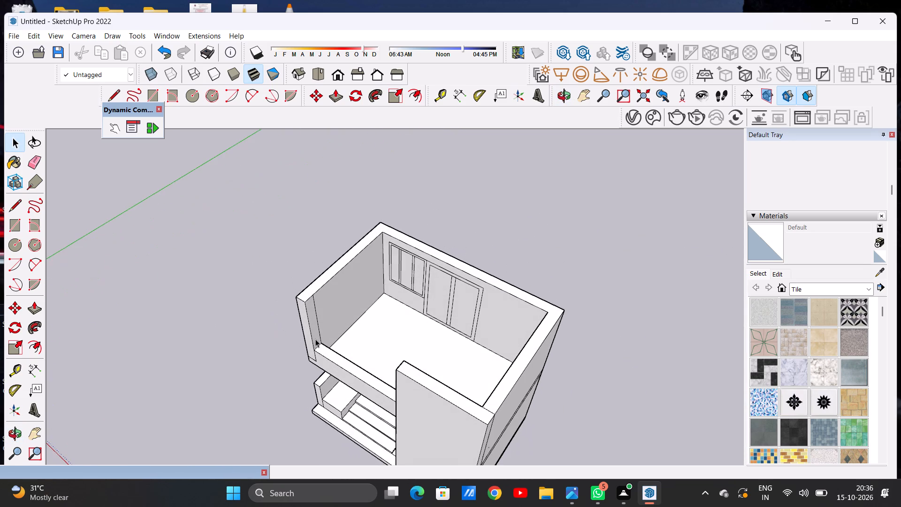
{"action": "scroll", "coordinate": [335, 307], "scroll_direction": "up", "scroll_amount": 2}
{"action": "middle_click_drag", "start_coordinate": [328, 307], "coordinate": [302, 321]}
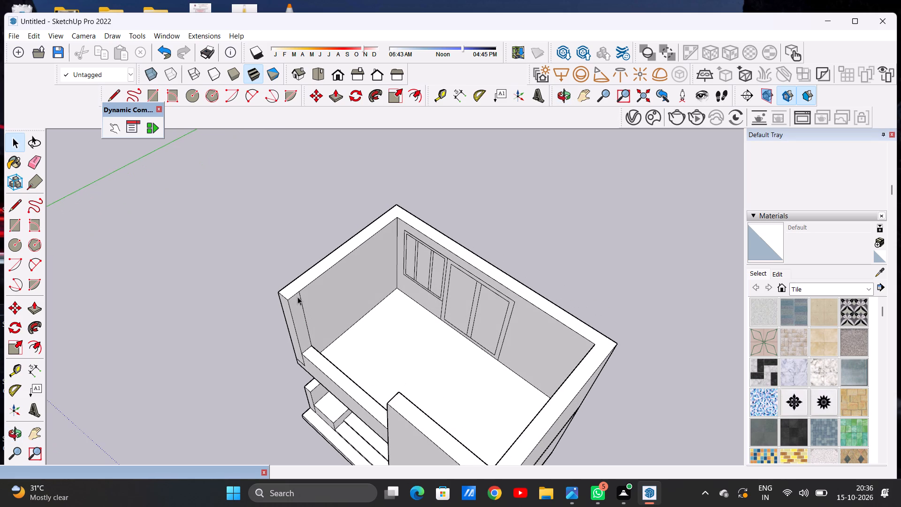
{"action": "scroll", "coordinate": [294, 290], "scroll_direction": "up", "scroll_amount": 5}
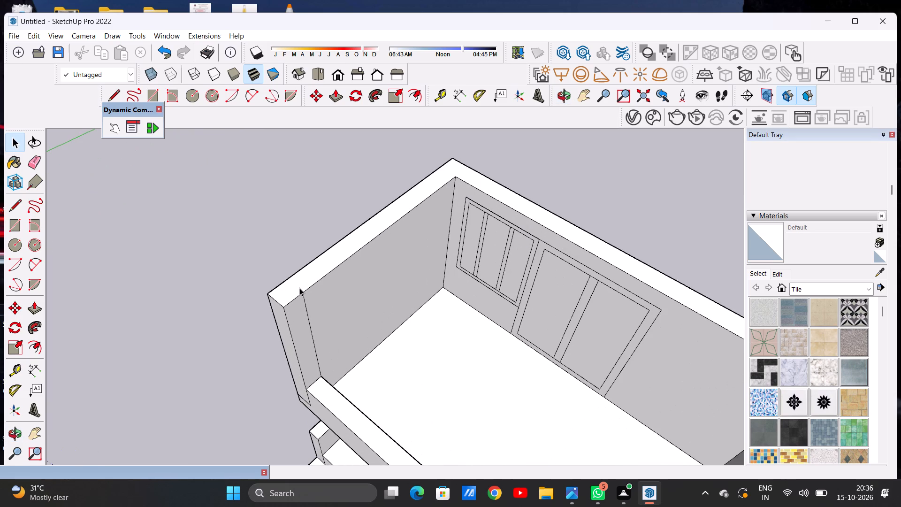
{"action": "key", "text": "l"}
{"action": "scroll", "coordinate": [299, 284], "scroll_direction": "up", "scroll_amount": 5}
{"action": "scroll", "coordinate": [299, 284], "scroll_direction": "down", "scroll_amount": 1}
{"action": "left_click", "coordinate": [302, 298]}
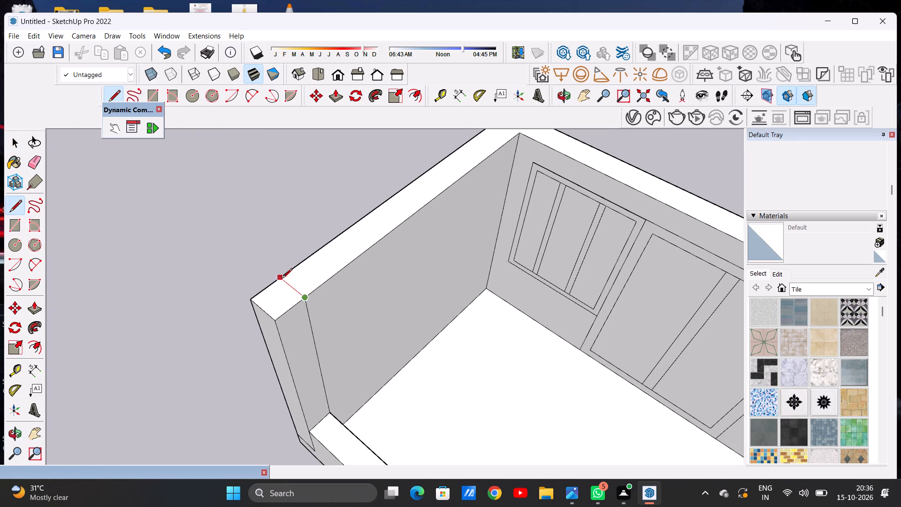
{"action": "left_click", "coordinate": [281, 277]}
{"action": "key", "text": "space"}
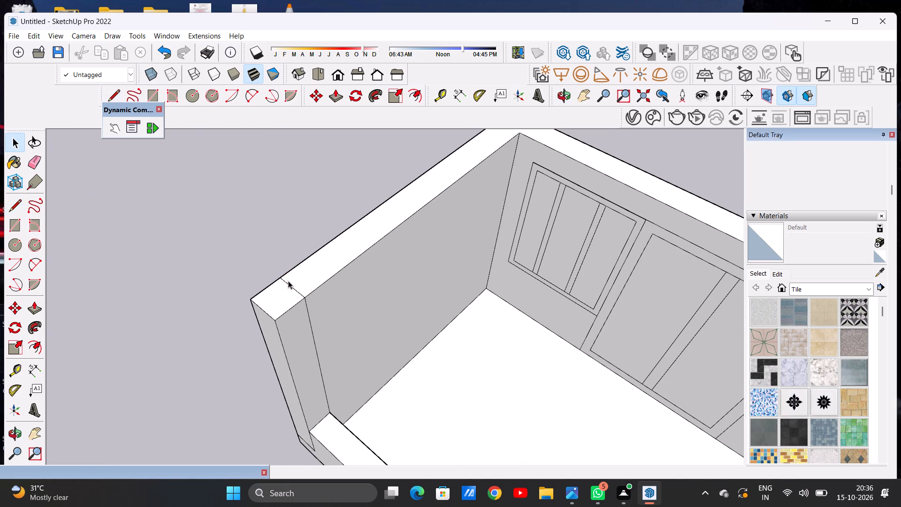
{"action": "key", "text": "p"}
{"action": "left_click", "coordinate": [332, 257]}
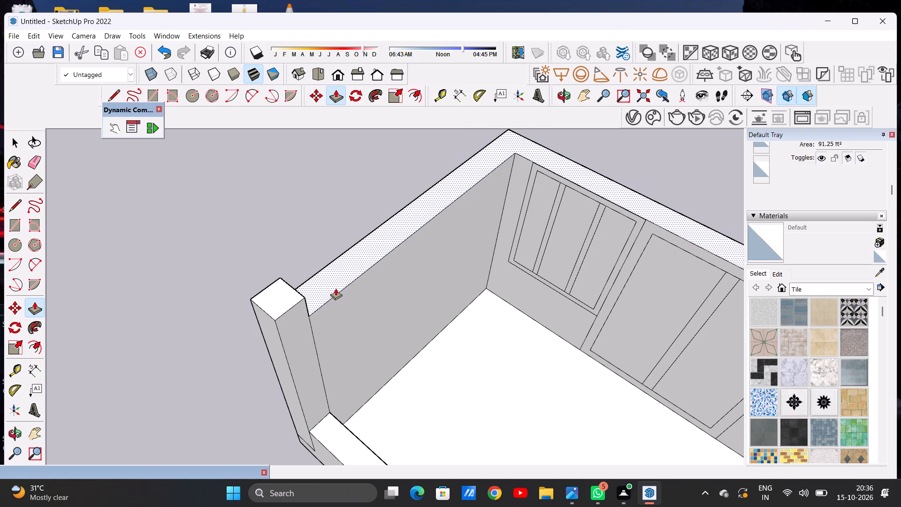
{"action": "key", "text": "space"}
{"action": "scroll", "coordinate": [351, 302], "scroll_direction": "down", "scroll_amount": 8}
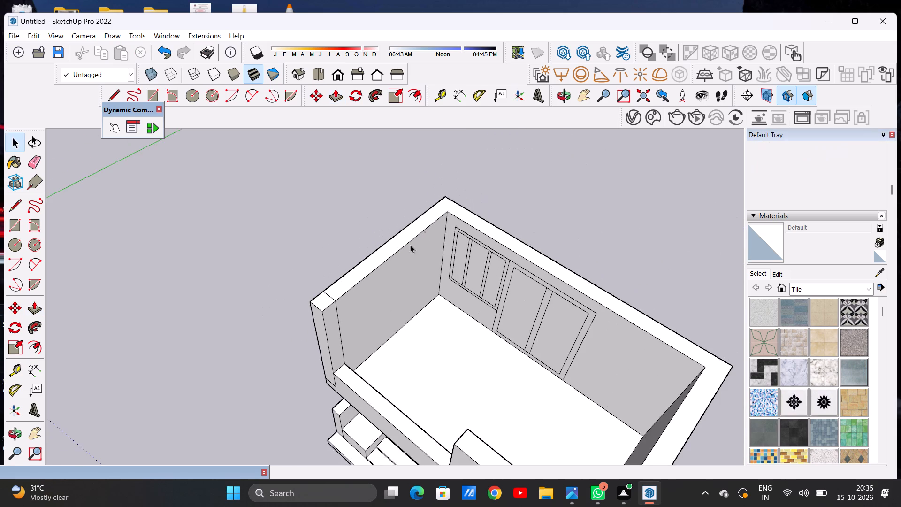
Draw a line across the top of the upper-floor side wall at its inner corner with the window wall.
{"action": "scroll", "coordinate": [433, 226], "scroll_direction": "up", "scroll_amount": 5}
{"action": "scroll", "coordinate": [433, 226], "scroll_direction": "down", "scroll_amount": 1}
{"action": "scroll", "coordinate": [433, 226], "scroll_direction": "up", "scroll_amount": 2}
{"action": "key", "text": "l"}
{"action": "left_click", "coordinate": [454, 203]}
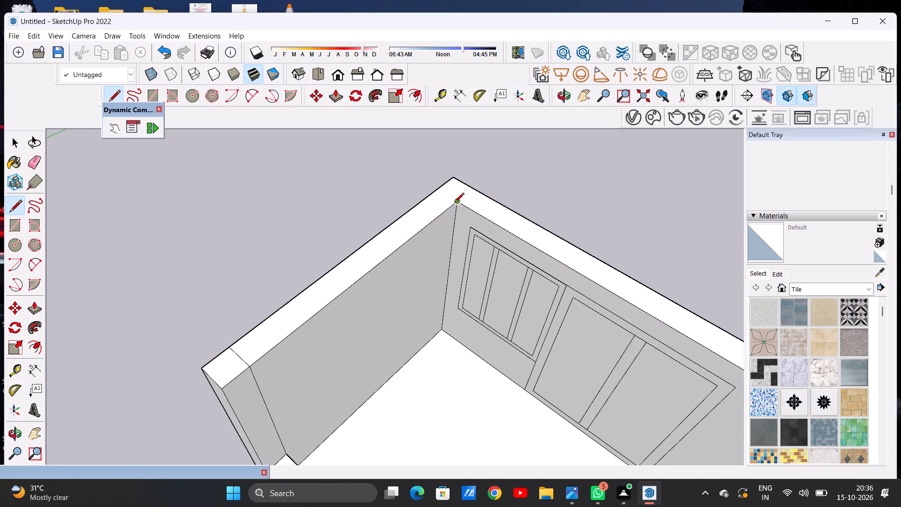
{"action": "left_click", "coordinate": [436, 190]}
{"action": "key", "text": "space"}
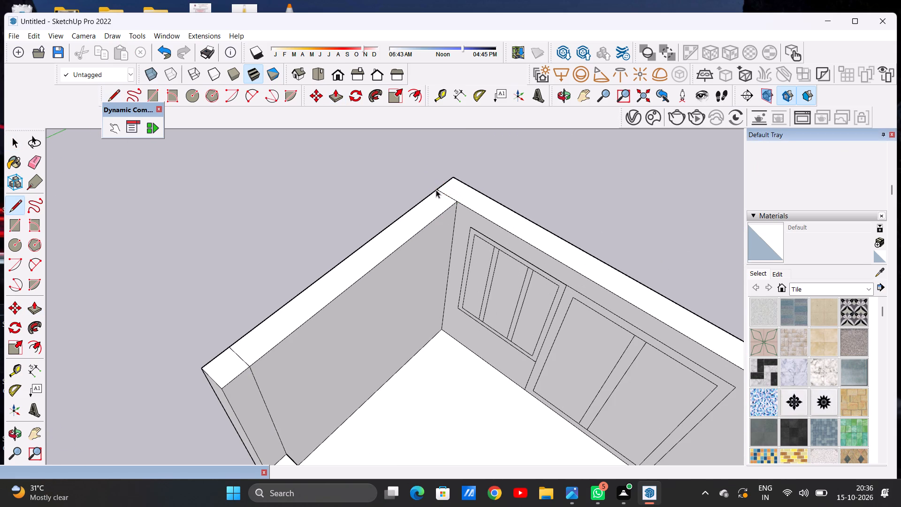
Push the side wall's top between the two cross lines down to a low wall, leaving a post at the front.
{"action": "type", "text": "P"}
{"action": "left_click", "coordinate": [391, 230]}
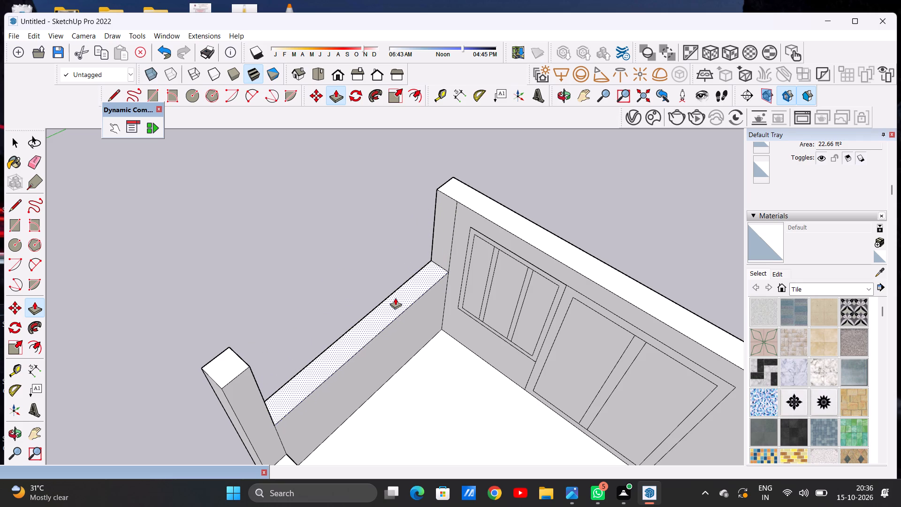
{"action": "left_click", "coordinate": [396, 307]}
{"action": "key", "text": "space"}
Extend the front post's inner face along the low side wall to roughly a third or more of its length.
{"action": "scroll", "coordinate": [408, 308], "scroll_direction": "down", "scroll_amount": 7}
{"action": "middle_click_drag", "start_coordinate": [385, 346], "coordinate": [395, 330]}
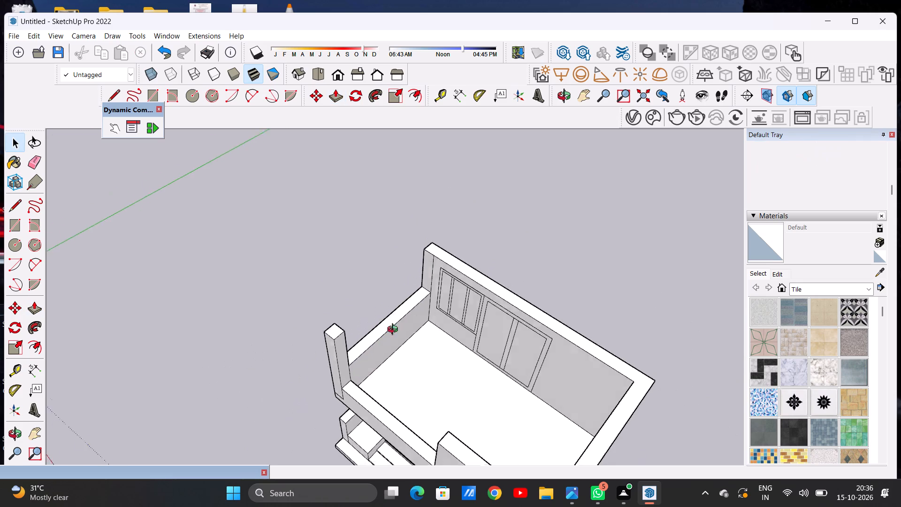
{"action": "middle_click_drag", "start_coordinate": [395, 330], "coordinate": [435, 266]}
{"action": "middle_click_drag", "start_coordinate": [428, 307], "coordinate": [203, 340]}
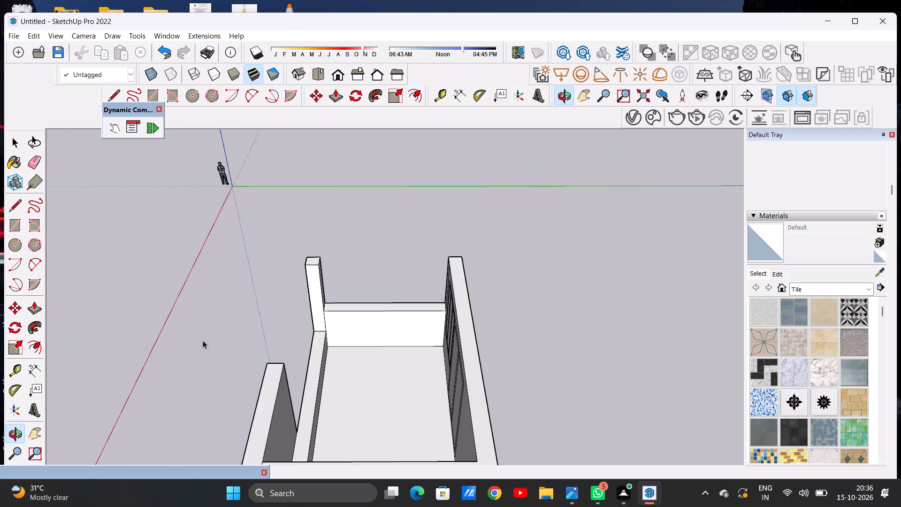
{"action": "scroll", "coordinate": [335, 307], "scroll_direction": "up", "scroll_amount": 5}
{"action": "middle_click_drag", "start_coordinate": [374, 307], "coordinate": [299, 323]}
{"action": "key", "text": "p"}
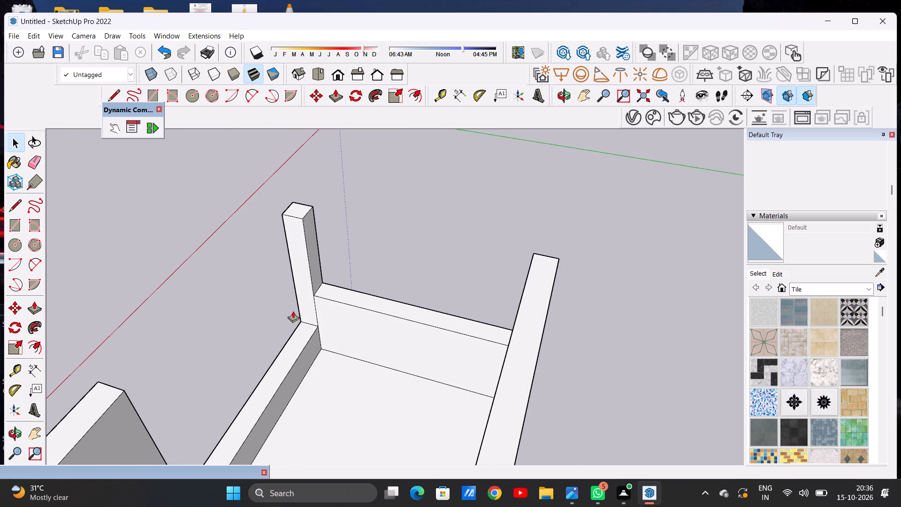
{"action": "scroll", "coordinate": [311, 265], "scroll_direction": "up", "scroll_amount": 3}
{"action": "left_click", "coordinate": [313, 261]}
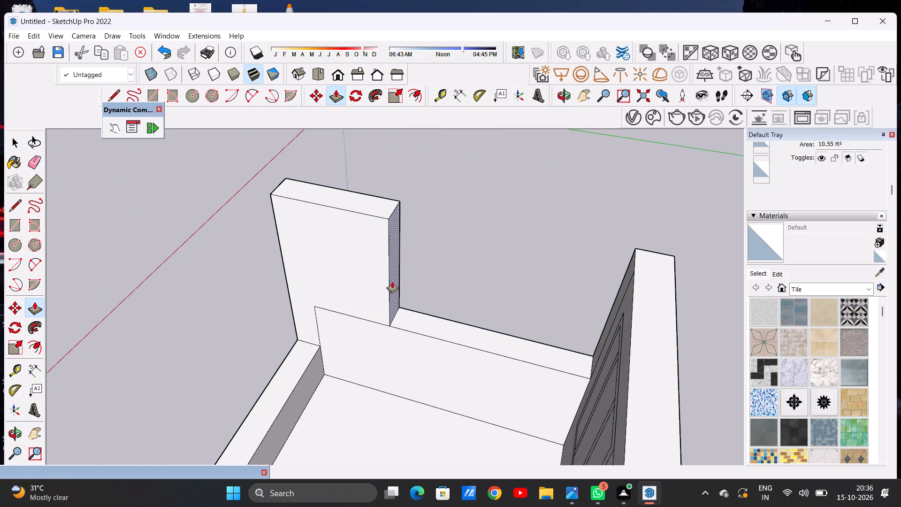
{"action": "left_click", "coordinate": [390, 281]}
{"action": "key", "text": "space"}
Draw a horizontal line across the exposed wall-end strip beside the upper window, a short distance below its top.
{"action": "scroll", "coordinate": [438, 305], "scroll_direction": "down", "scroll_amount": 7}
{"action": "middle_click_drag", "start_coordinate": [340, 322], "coordinate": [472, 293]}
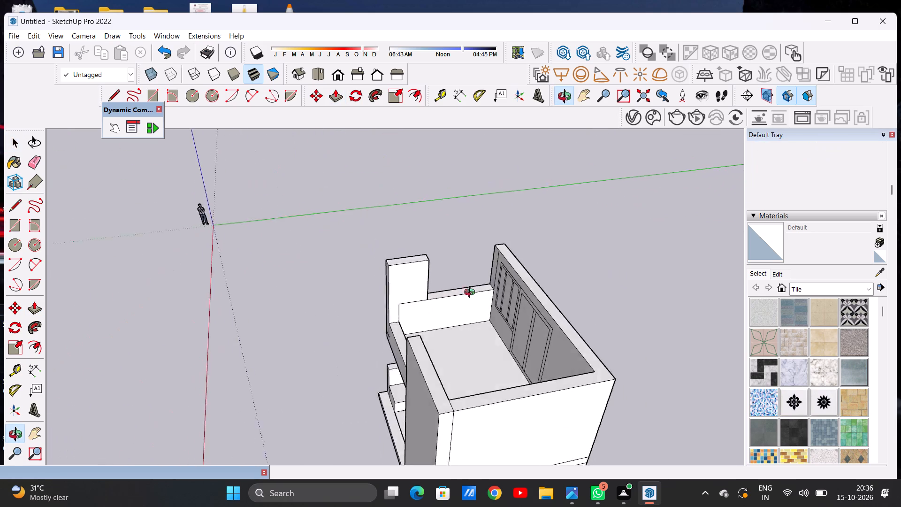
{"action": "middle_click_drag", "start_coordinate": [472, 293], "coordinate": [531, 273]}
{"action": "middle_click_drag", "start_coordinate": [422, 284], "coordinate": [527, 278]}
{"action": "scroll", "coordinate": [442, 233], "scroll_direction": "up", "scroll_amount": 2}
{"action": "scroll", "coordinate": [438, 230], "scroll_direction": "down", "scroll_amount": 1}
{"action": "scroll", "coordinate": [437, 230], "scroll_direction": "up", "scroll_amount": 2}
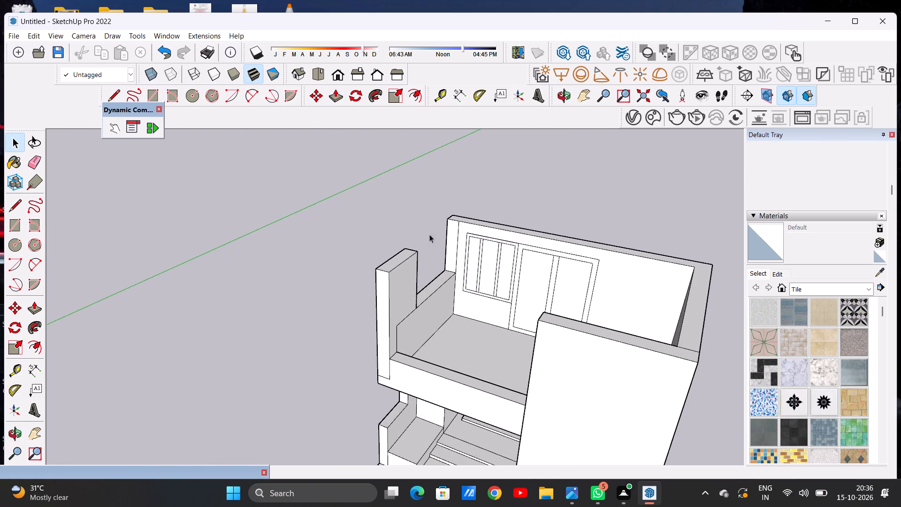
{"action": "middle_click_drag", "start_coordinate": [384, 261], "coordinate": [395, 279]}
{"action": "scroll", "coordinate": [448, 236], "scroll_direction": "up", "scroll_amount": 2}
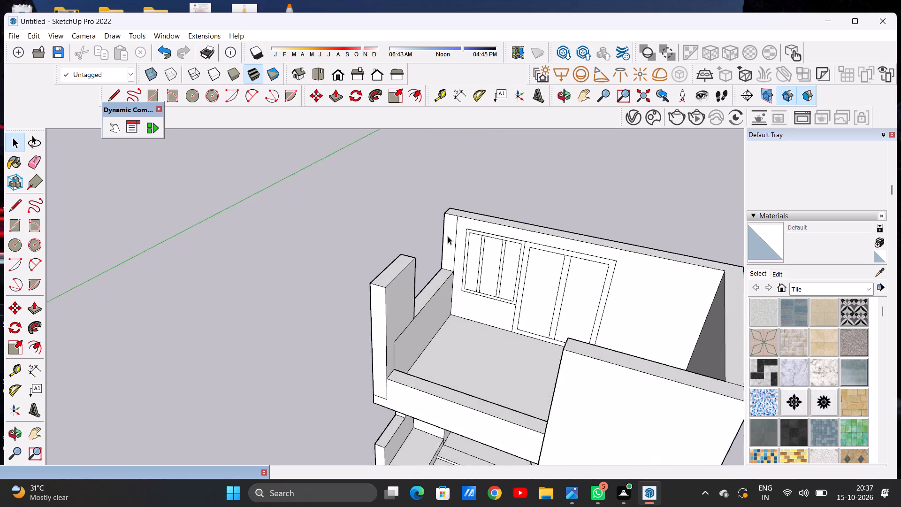
{"action": "scroll", "coordinate": [448, 236], "scroll_direction": "up", "scroll_amount": 5}
{"action": "key", "text": "l"}
{"action": "scroll", "coordinate": [448, 217], "scroll_direction": "up", "scroll_amount": 6}
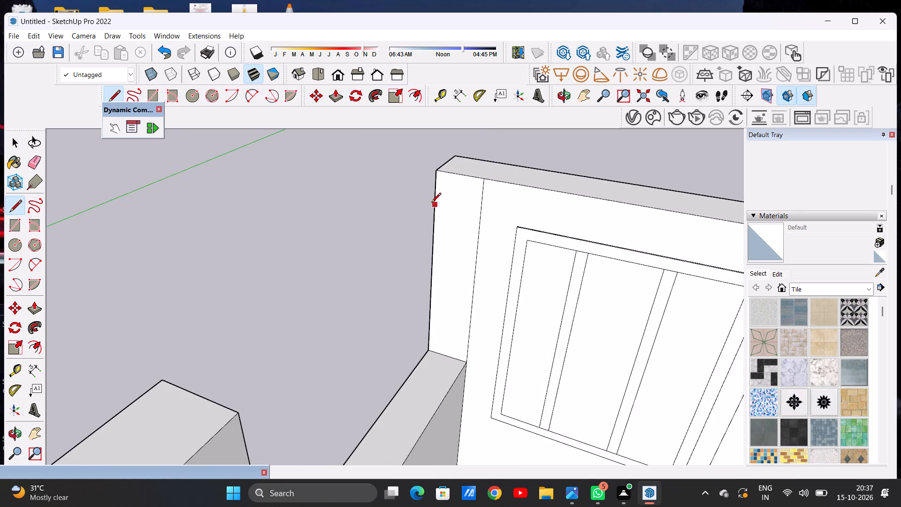
{"action": "left_click", "coordinate": [434, 202]}
{"action": "left_click", "coordinate": [480, 214]}
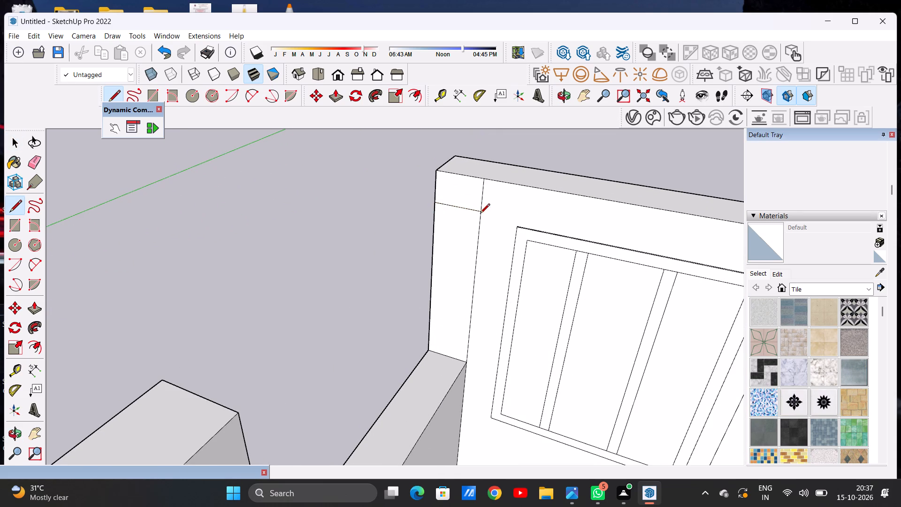
{"action": "key", "text": "space"}
Extrude the small top rectangle of the strip to the front wall section, forming a beam over the side opening.
{"action": "type", "text": "P"}
{"action": "left_click", "coordinate": [471, 190]}
{"action": "scroll", "coordinate": [368, 264], "scroll_direction": "down", "scroll_amount": 7}
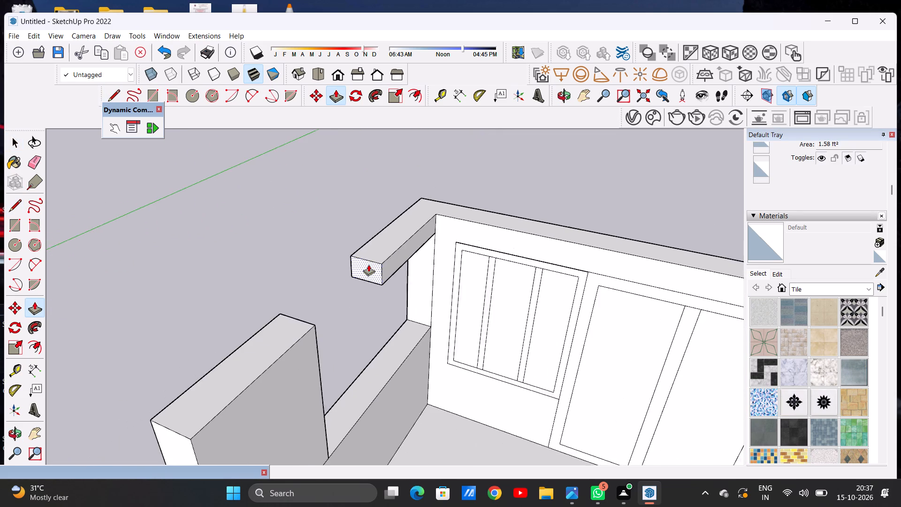
{"action": "scroll", "coordinate": [368, 264], "scroll_direction": "down", "scroll_amount": 2}
{"action": "middle_click_drag", "start_coordinate": [344, 281], "coordinate": [240, 281]}
{"action": "scroll", "coordinate": [271, 284], "scroll_direction": "up", "scroll_amount": 9}
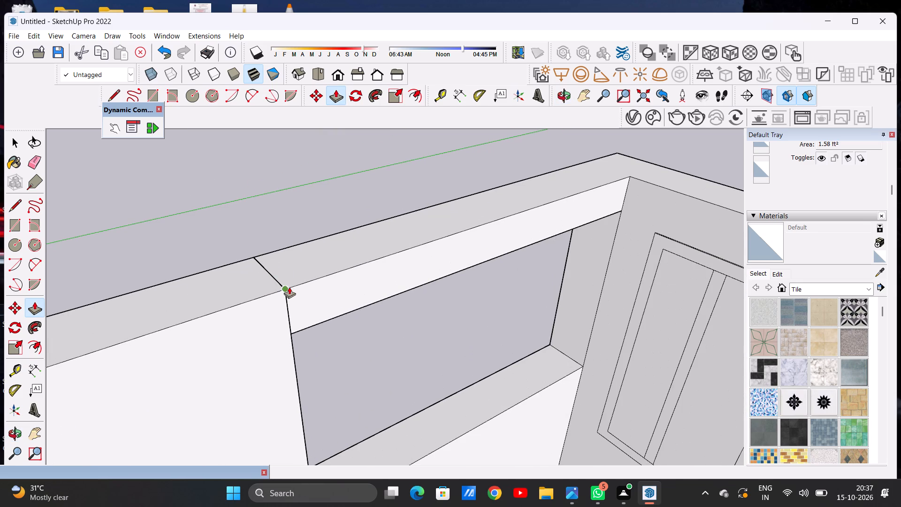
{"action": "left_click", "coordinate": [281, 288]}
{"action": "key", "text": "space"}
Erase the seam lines on the top and inner face where the new beam meets the front wall section.
{"action": "key", "text": "e"}
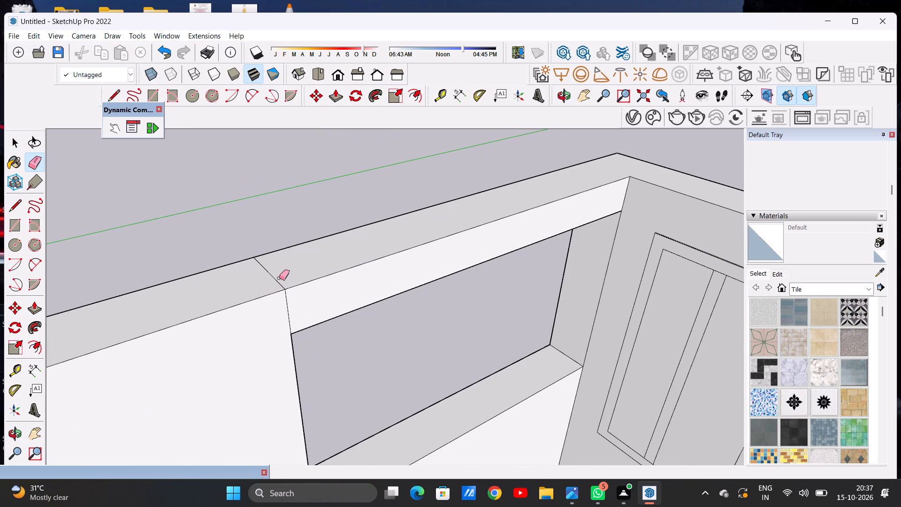
{"action": "left_click_drag", "start_coordinate": [265, 277], "coordinate": [283, 274]}
{"action": "left_click_drag", "start_coordinate": [275, 308], "coordinate": [302, 303]}
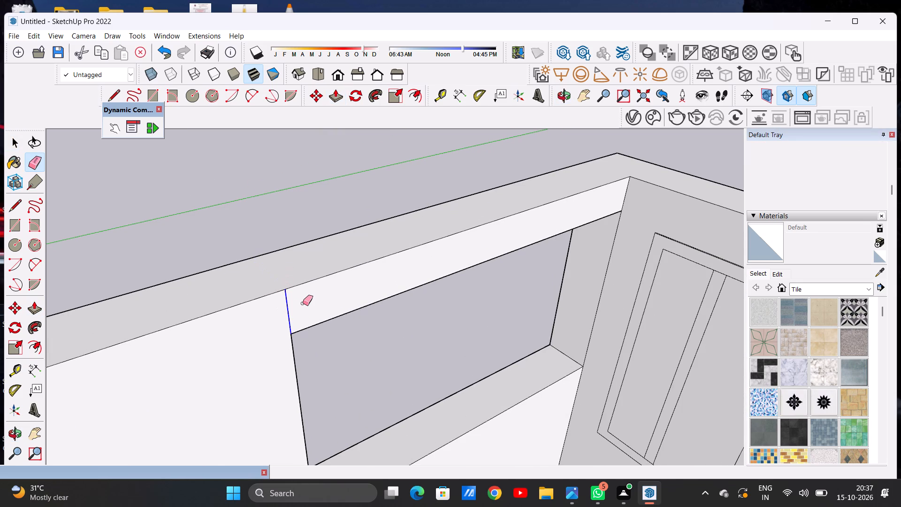
{"action": "key", "text": "space"}
Examine the new side-wall window opening from inside the upper floor and from the front of the villa.
{"action": "scroll", "coordinate": [341, 293], "scroll_direction": "down", "scroll_amount": 13}
{"action": "middle_click_drag", "start_coordinate": [275, 298], "coordinate": [475, 273]}
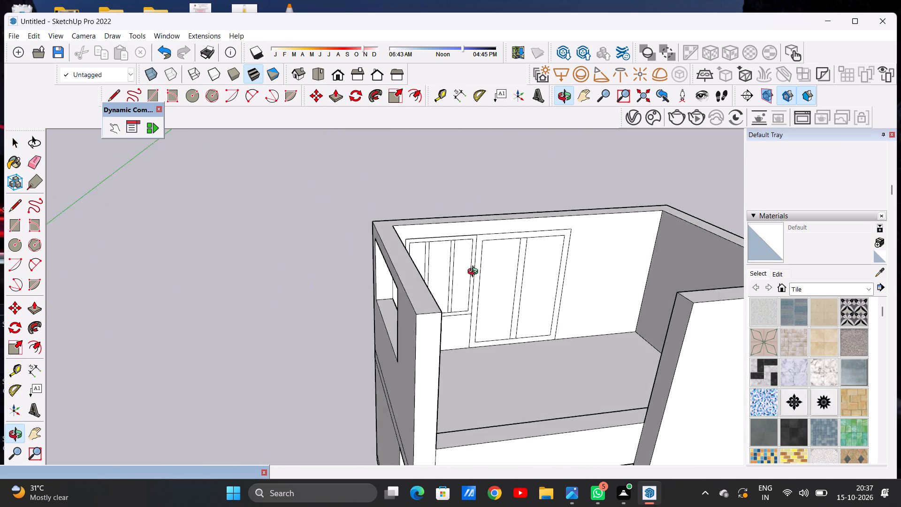
{"action": "middle_click_drag", "start_coordinate": [475, 273], "coordinate": [357, 276]}
{"action": "middle_click_drag", "start_coordinate": [336, 277], "coordinate": [301, 275]}
{"action": "scroll", "coordinate": [374, 276], "scroll_direction": "up", "scroll_amount": 5}
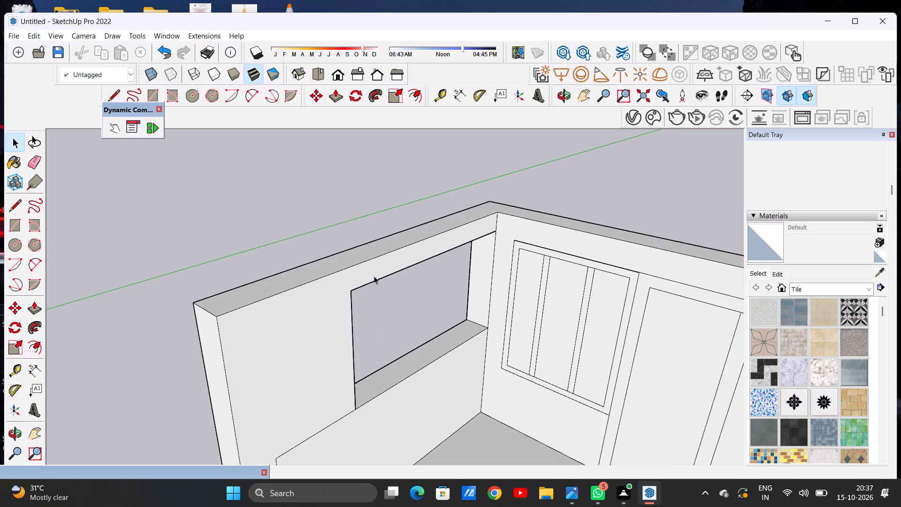
{"action": "middle_click_drag", "start_coordinate": [263, 296], "coordinate": [396, 295]}
{"action": "scroll", "coordinate": [408, 278], "scroll_direction": "down", "scroll_amount": 12}
{"action": "middle_click_drag", "start_coordinate": [397, 304], "coordinate": [370, 238]}
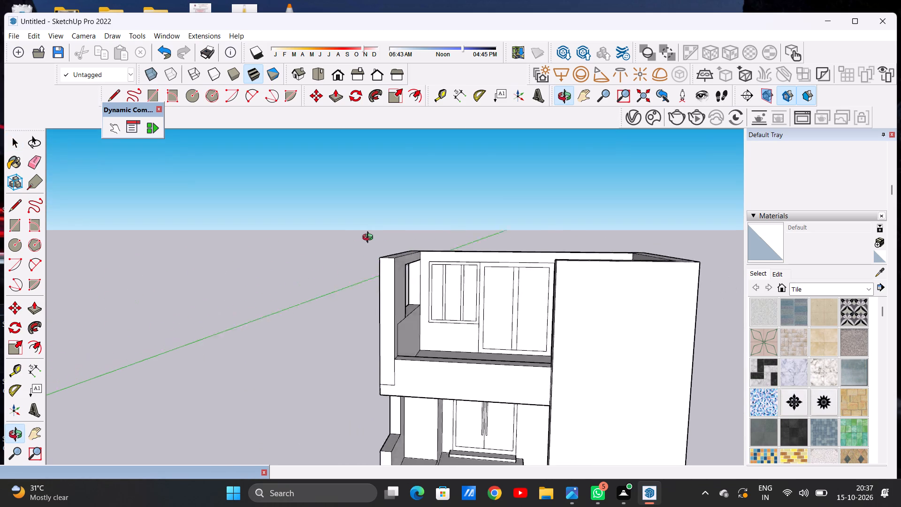
{"action": "middle_click_drag", "start_coordinate": [370, 238], "coordinate": [351, 238]}
{"action": "scroll", "coordinate": [418, 298], "scroll_direction": "down", "scroll_amount": 5}
{"action": "middle_click_drag", "start_coordinate": [420, 317], "coordinate": [367, 332]}
Erase the leftover lines on the side wall's inner face and at the lower front corner beside the parapet.
{"action": "scroll", "coordinate": [388, 325], "scroll_direction": "up", "scroll_amount": 3}
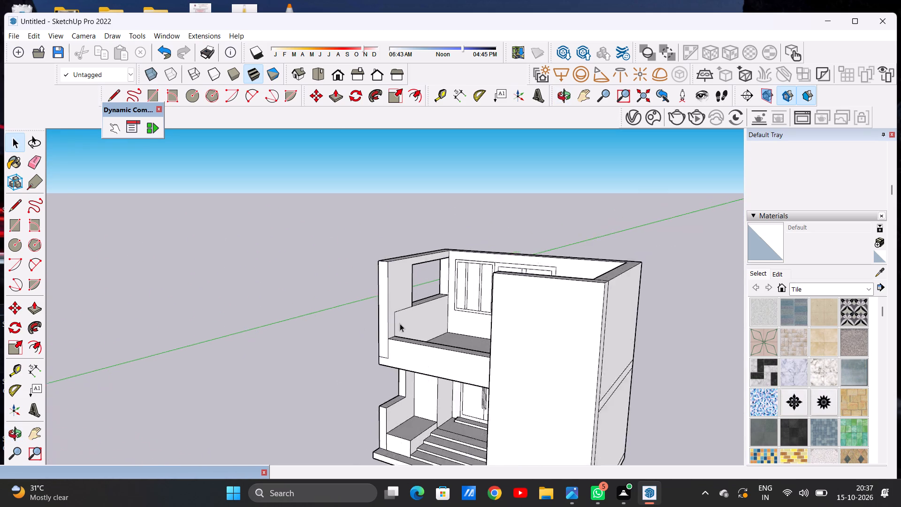
{"action": "scroll", "coordinate": [400, 323], "scroll_direction": "up", "scroll_amount": 4}
{"action": "scroll", "coordinate": [398, 313], "scroll_direction": "down", "scroll_amount": 1}
{"action": "scroll", "coordinate": [398, 313], "scroll_direction": "up", "scroll_amount": 3}
{"action": "key", "text": "e"}
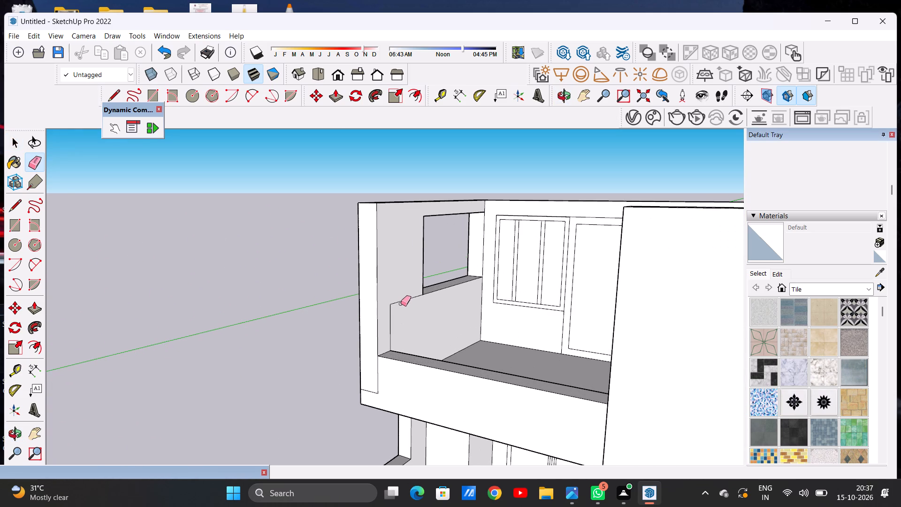
{"action": "left_click_drag", "start_coordinate": [400, 300], "coordinate": [403, 311]}
{"action": "left_click_drag", "start_coordinate": [385, 323], "coordinate": [395, 322]}
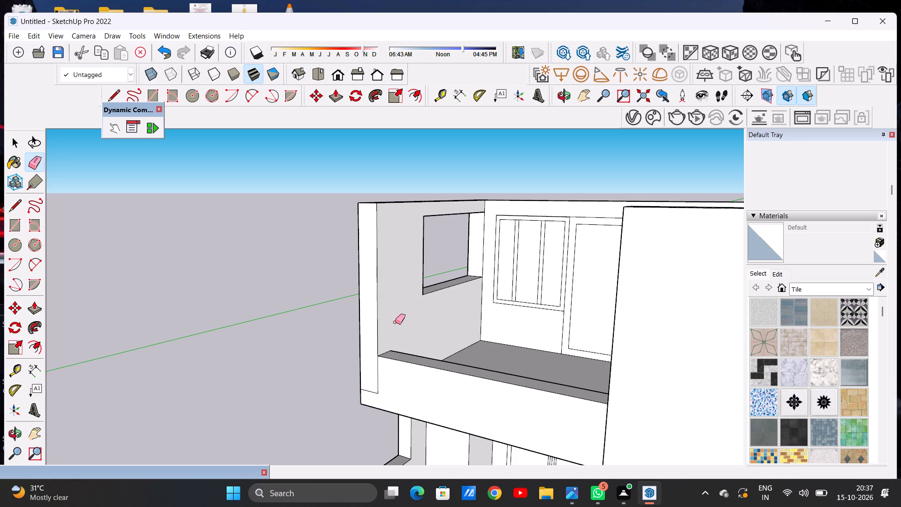
{"action": "left_click_drag", "start_coordinate": [374, 382], "coordinate": [385, 382]}
{"action": "left_click_drag", "start_coordinate": [376, 384], "coordinate": [372, 393]}
{"action": "key", "text": "space"}
Examine the cleaned-up upper floor and side window opening from the front and from the side.
{"action": "scroll", "coordinate": [461, 330], "scroll_direction": "down", "scroll_amount": 4}
{"action": "scroll", "coordinate": [464, 330], "scroll_direction": "up", "scroll_amount": 1}
{"action": "scroll", "coordinate": [466, 329], "scroll_direction": "down", "scroll_amount": 5}
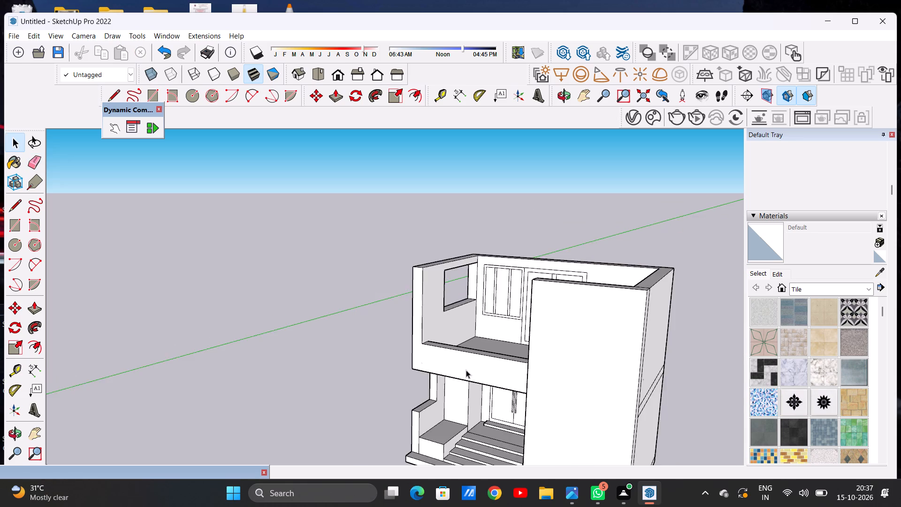
{"action": "middle_click_drag", "start_coordinate": [508, 360], "coordinate": [613, 337]}
{"action": "scroll", "coordinate": [562, 337], "scroll_direction": "up", "scroll_amount": 6}
{"action": "middle_click_drag", "start_coordinate": [493, 367], "coordinate": [585, 369]}
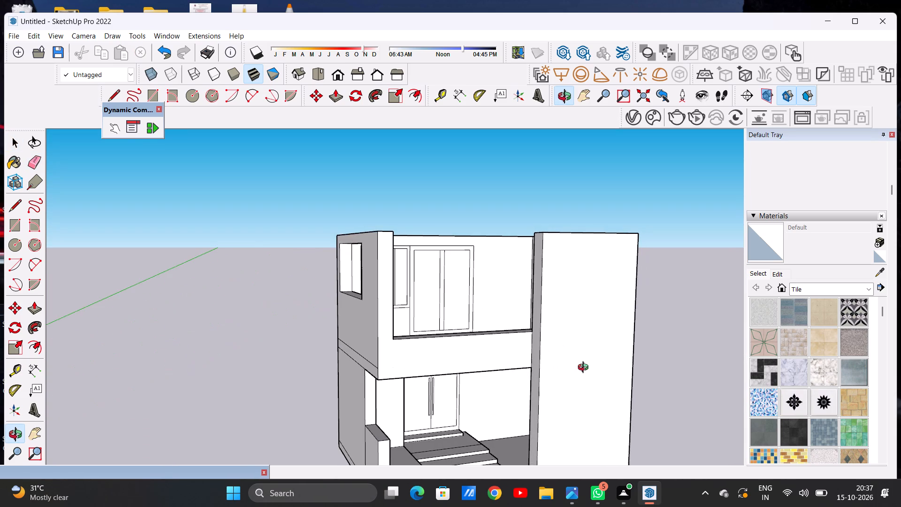
{"action": "middle_click_drag", "start_coordinate": [585, 369], "coordinate": [531, 368]}
{"action": "scroll", "coordinate": [545, 348], "scroll_direction": "down", "scroll_amount": 5}
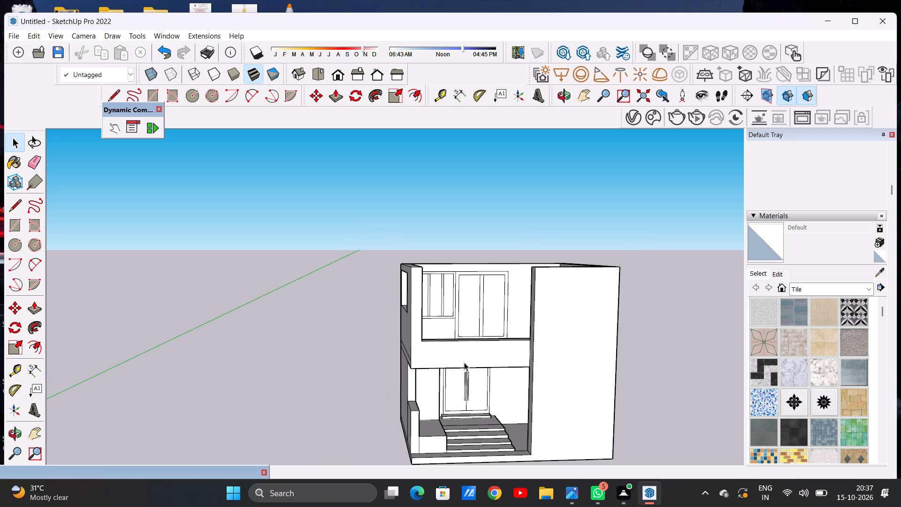
{"action": "middle_click_drag", "start_coordinate": [428, 368], "coordinate": [570, 394]}
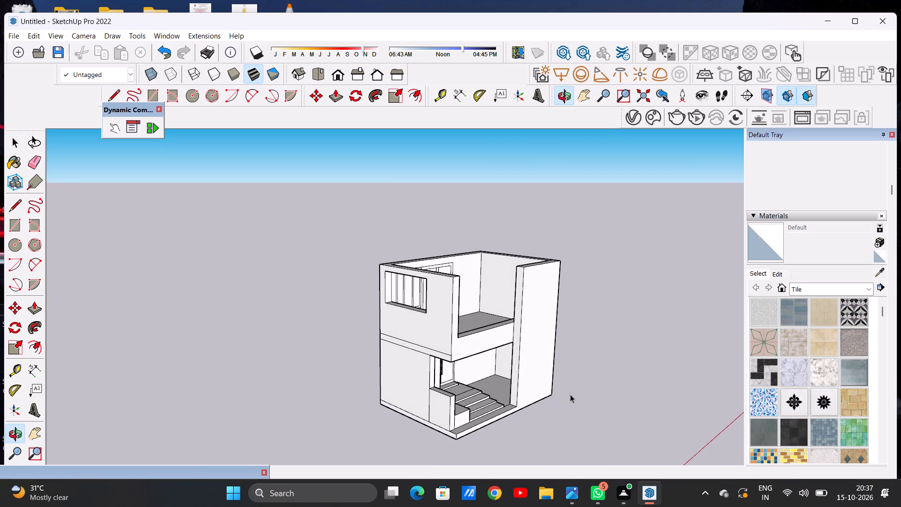
Pull the upper-floor parapet and side-wall front face forward, flush with the face of the tall front panel.
{"action": "scroll", "coordinate": [463, 342], "scroll_direction": "up", "scroll_amount": 7}
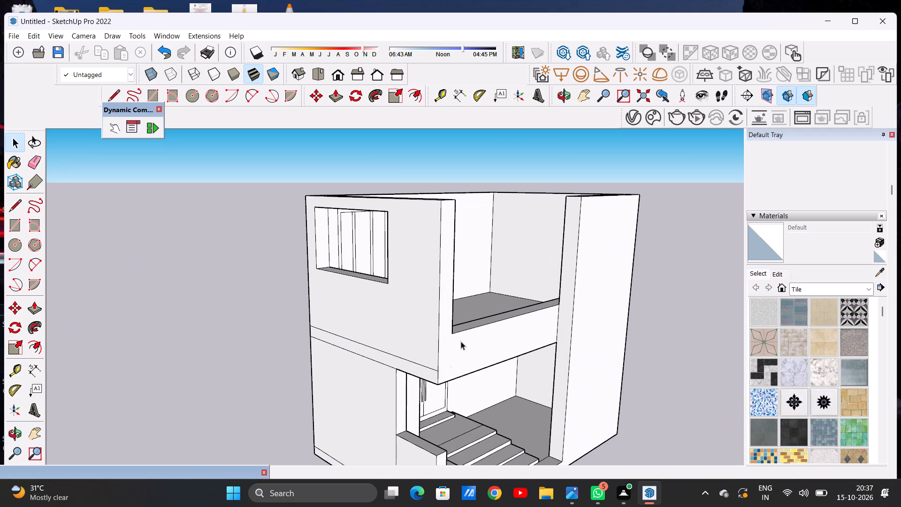
{"action": "key", "text": "p"}
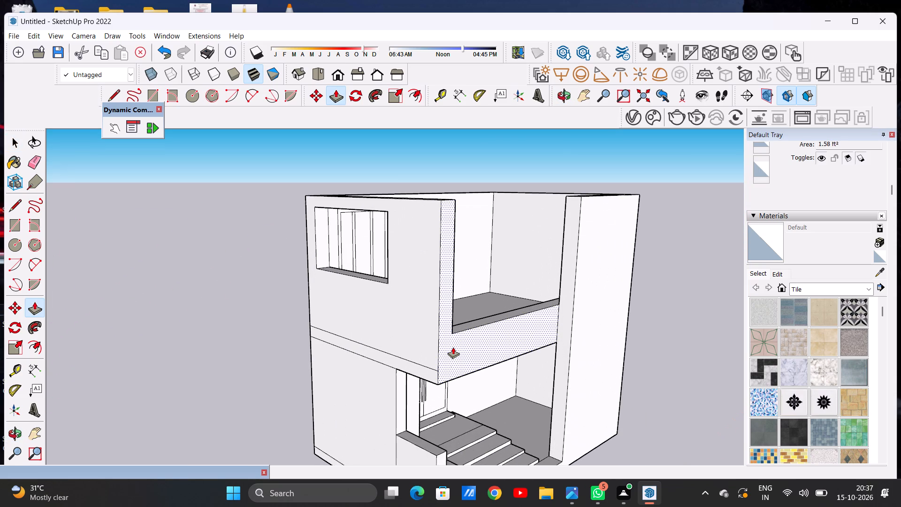
{"action": "left_click", "coordinate": [453, 347]}
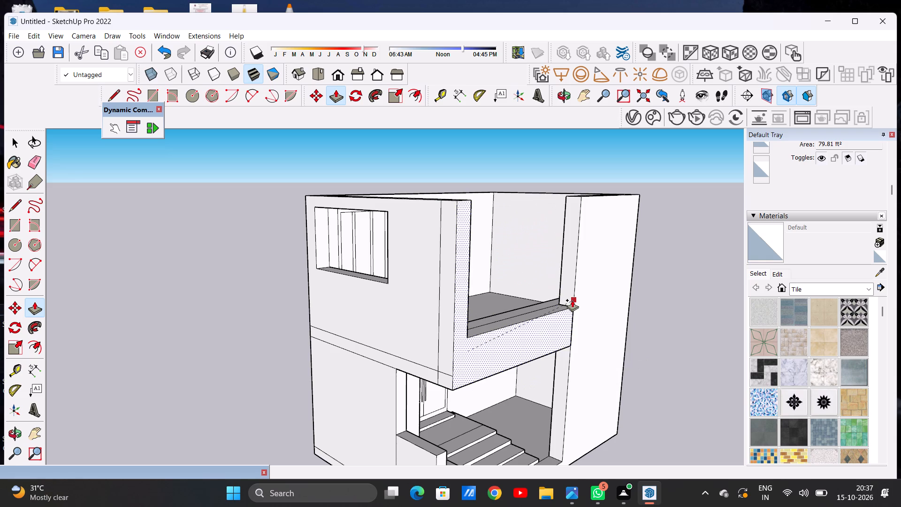
{"action": "left_click", "coordinate": [572, 300]}
{"action": "key", "text": "space"}
Examine the thickened parapet and its junctions with the side wall and tall front panel from above.
{"action": "scroll", "coordinate": [443, 340], "scroll_direction": "down", "scroll_amount": 7}
{"action": "middle_click_drag", "start_coordinate": [472, 348], "coordinate": [435, 348]}
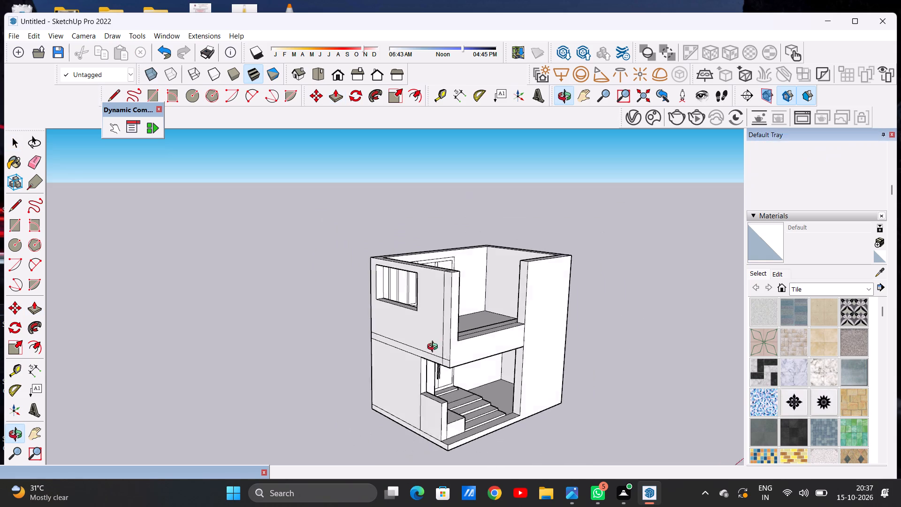
{"action": "middle_click_drag", "start_coordinate": [435, 348], "coordinate": [311, 346]}
{"action": "middle_click_drag", "start_coordinate": [482, 347], "coordinate": [468, 394]}
{"action": "scroll", "coordinate": [475, 358], "scroll_direction": "up", "scroll_amount": 7}
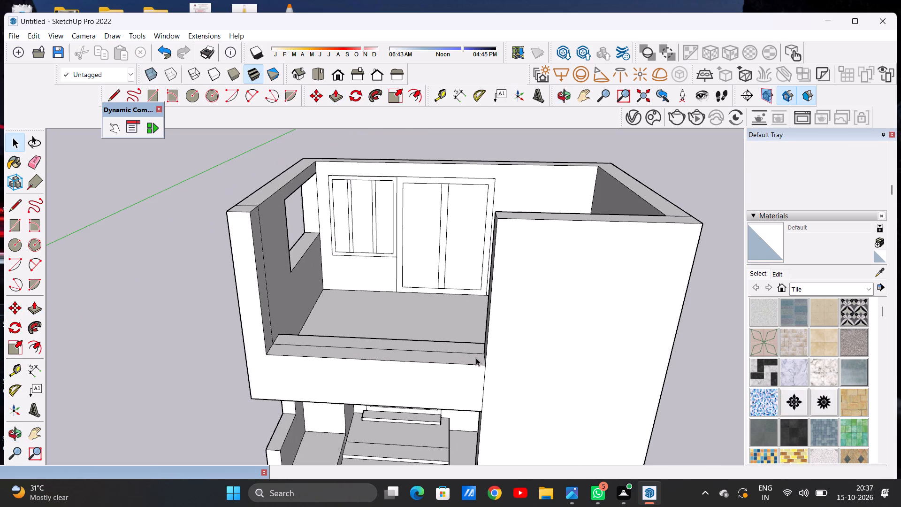
{"action": "middle_click_drag", "start_coordinate": [489, 361], "coordinate": [487, 391]}
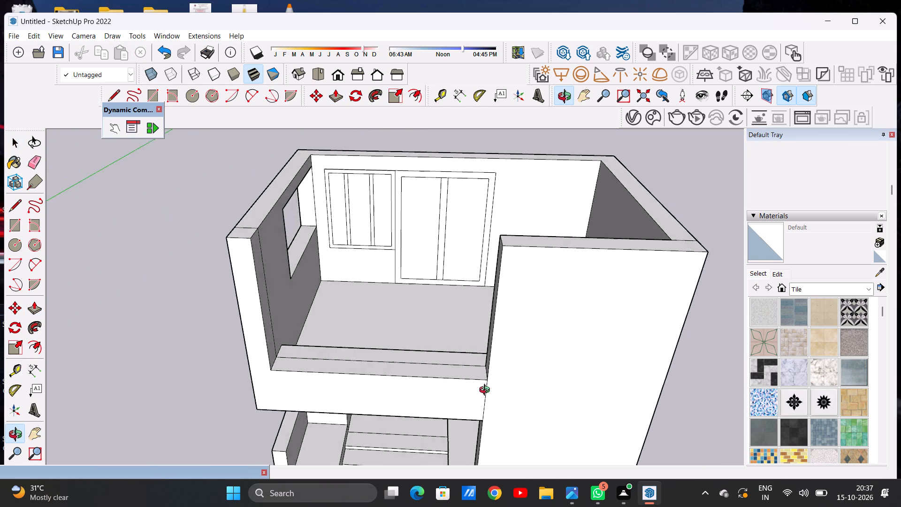
{"action": "middle_click_drag", "start_coordinate": [487, 391], "coordinate": [469, 380]}
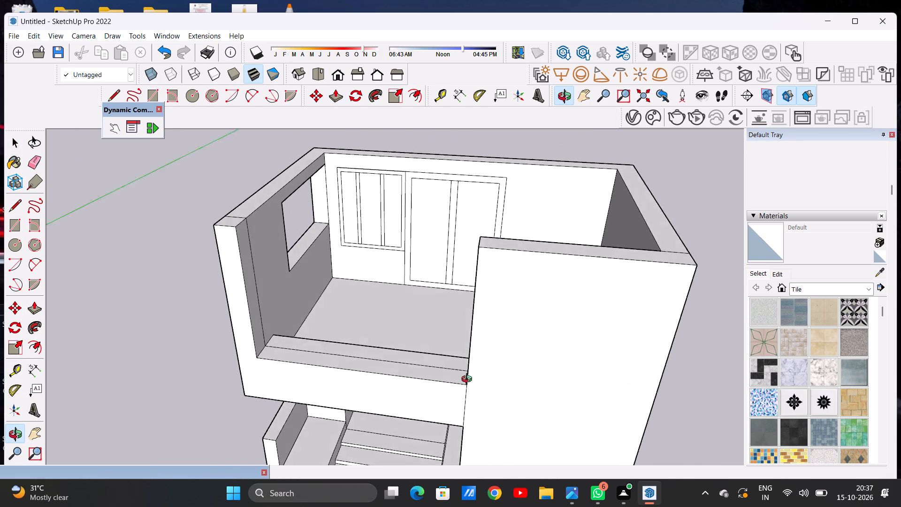
{"action": "middle_click_drag", "start_coordinate": [469, 380], "coordinate": [481, 360]}
{"action": "scroll", "coordinate": [479, 359], "scroll_direction": "down", "scroll_amount": 2}
{"action": "scroll", "coordinate": [439, 362], "scroll_direction": "up", "scroll_amount": 7}
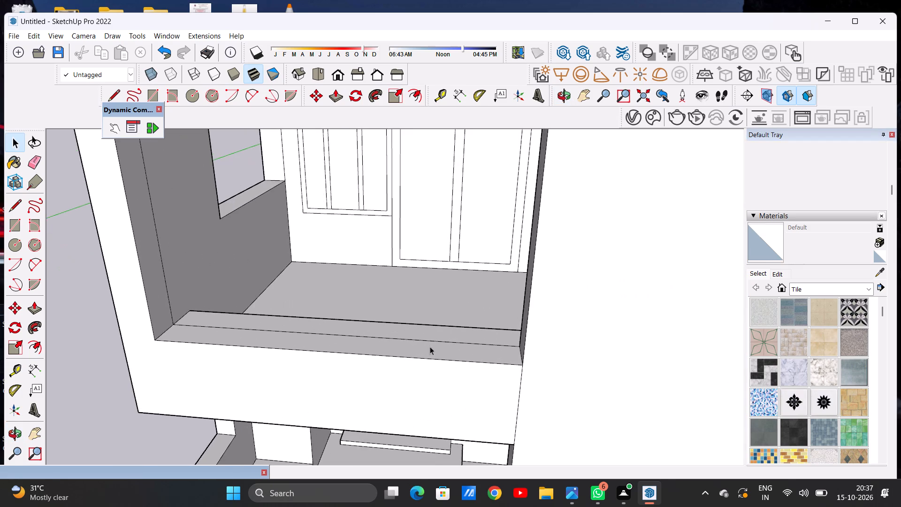
{"action": "middle_click_drag", "start_coordinate": [389, 364], "coordinate": [378, 388]}
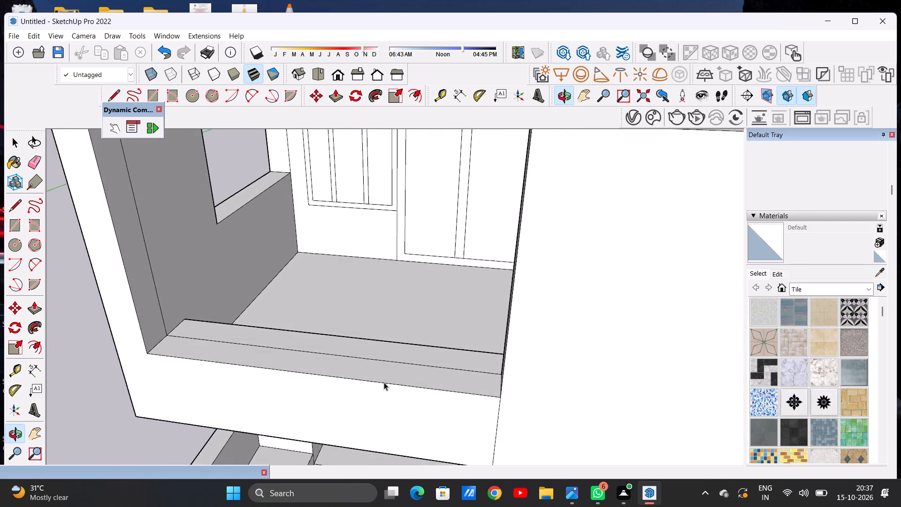
Draw a line along the parapet's top, splitting its front strip lengthwise at the midpoints between the side wall and tall front panel.
{"action": "scroll", "coordinate": [403, 371], "scroll_direction": "up", "scroll_amount": 1}
{"action": "scroll", "coordinate": [444, 352], "scroll_direction": "down", "scroll_amount": 7}
{"action": "middle_click_drag", "start_coordinate": [407, 382], "coordinate": [426, 356]}
{"action": "scroll", "coordinate": [442, 353], "scroll_direction": "up", "scroll_amount": 1}
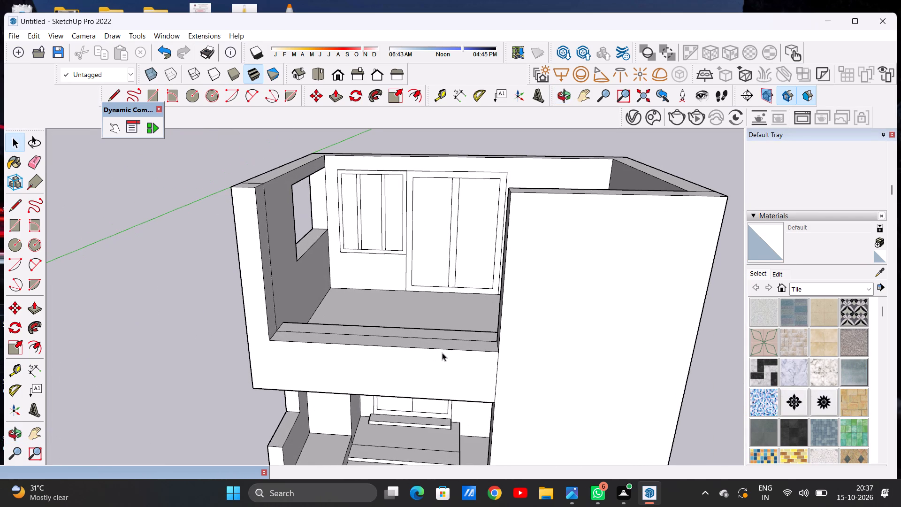
{"action": "scroll", "coordinate": [442, 353], "scroll_direction": "down", "scroll_amount": 5}
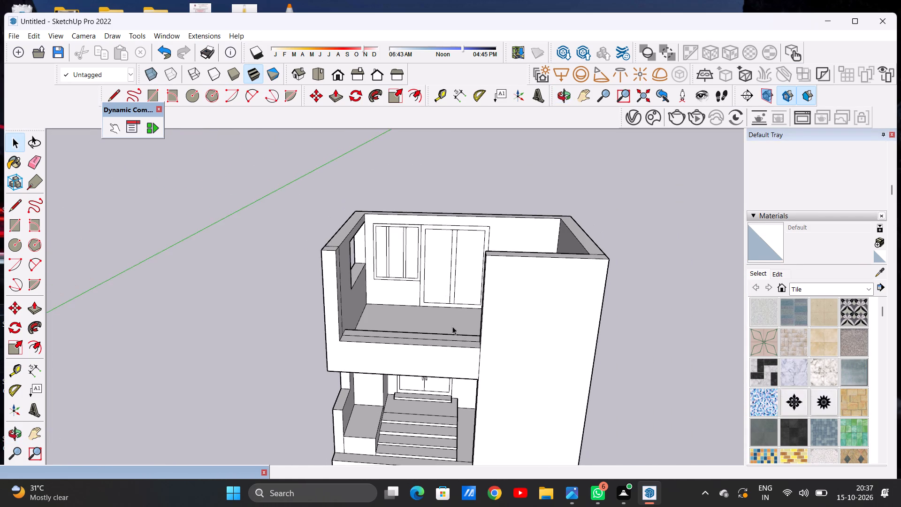
{"action": "middle_click_drag", "start_coordinate": [442, 326], "coordinate": [431, 391]}
{"action": "scroll", "coordinate": [458, 367], "scroll_direction": "up", "scroll_amount": 7}
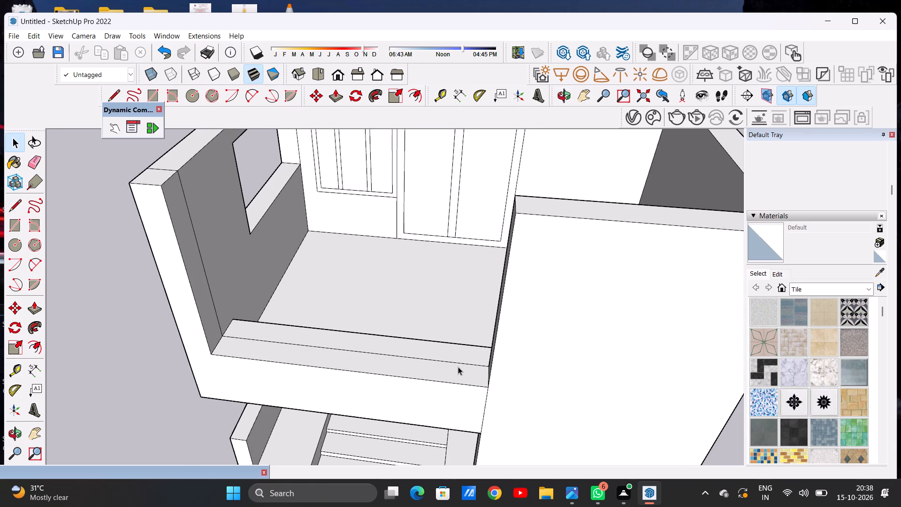
{"action": "key", "text": "l"}
{"action": "middle_click_drag", "start_coordinate": [462, 389], "coordinate": [468, 407]}
{"action": "scroll", "coordinate": [425, 398], "scroll_direction": "up", "scroll_amount": 2}
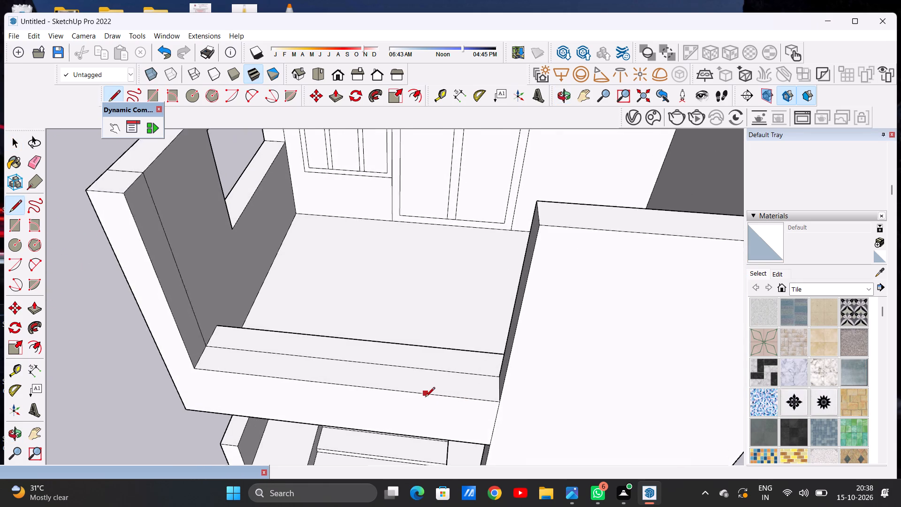
{"action": "scroll", "coordinate": [425, 398], "scroll_direction": "up", "scroll_amount": 1}
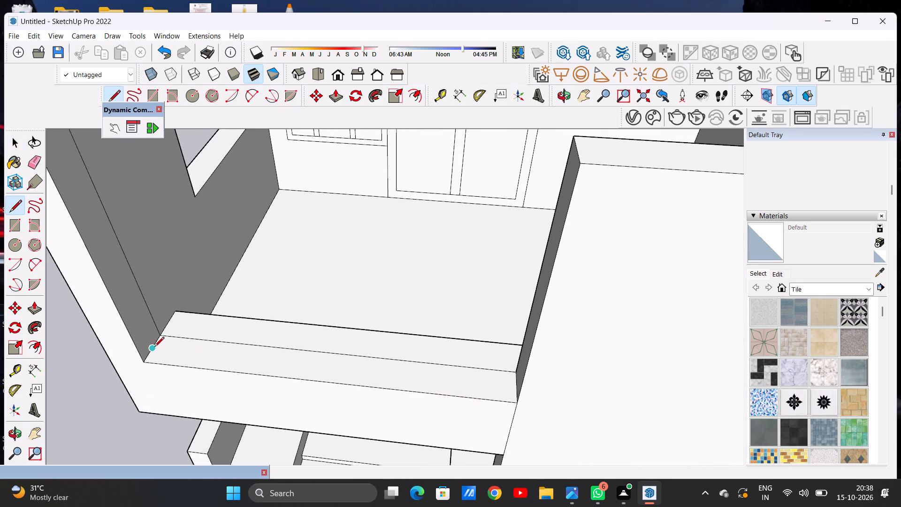
{"action": "left_click", "coordinate": [153, 345]}
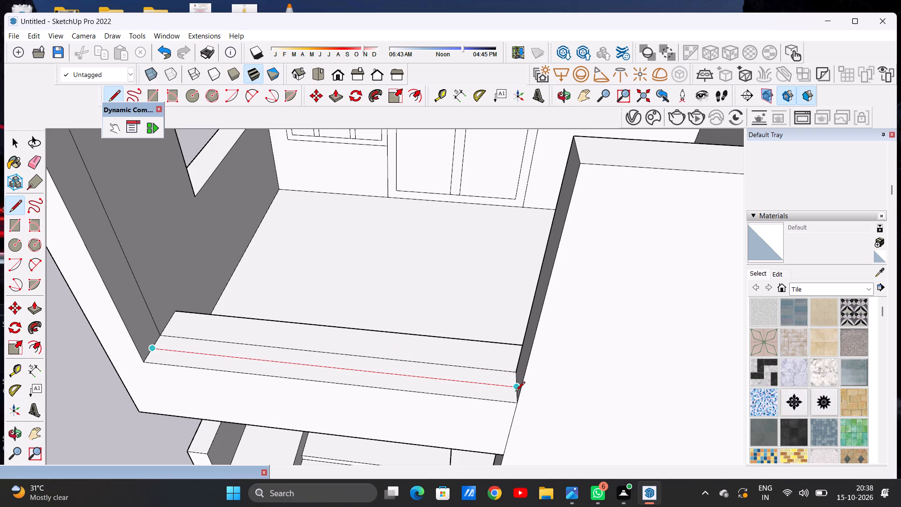
{"action": "left_click", "coordinate": [515, 392]}
{"action": "key", "text": "space"}
Pull up the middle strip of the parapet's top to form a thin raised balcony panel set back from the front face.
{"action": "scroll", "coordinate": [507, 380], "scroll_direction": "up", "scroll_amount": 2}
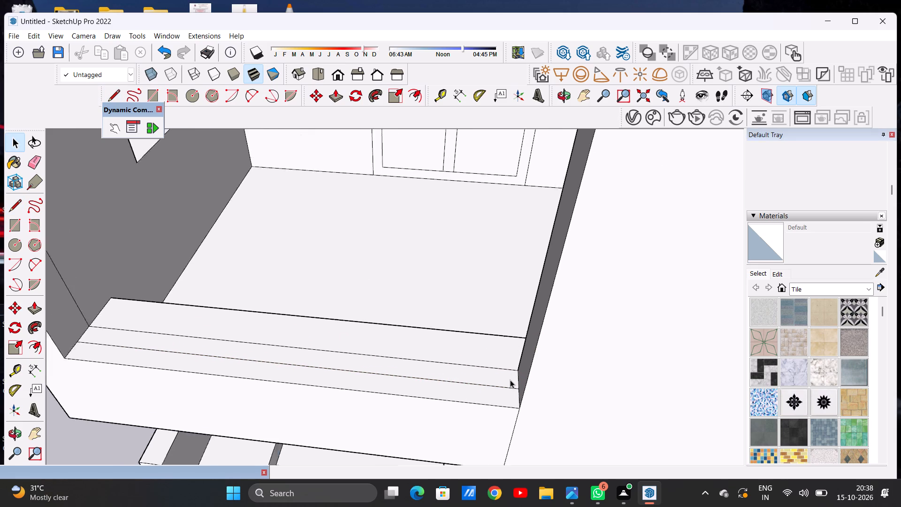
{"action": "scroll", "coordinate": [510, 380], "scroll_direction": "up", "scroll_amount": 2}
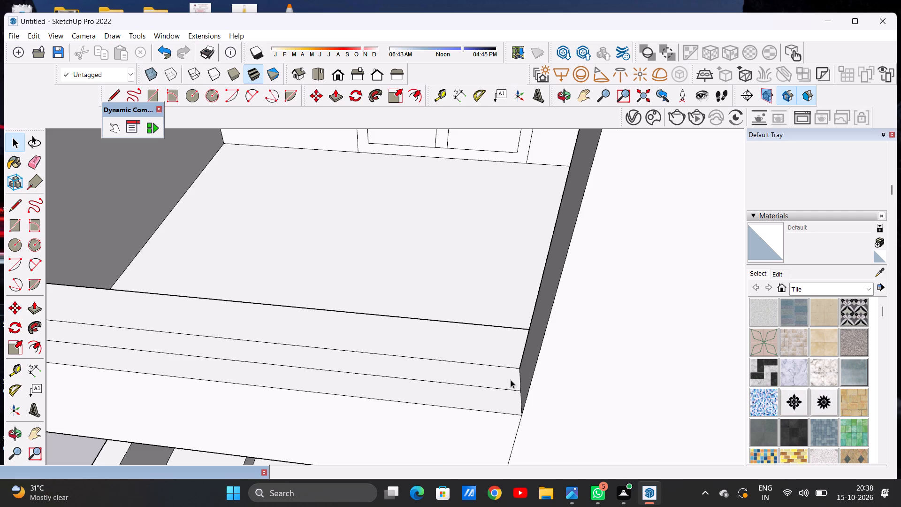
{"action": "scroll", "coordinate": [420, 347], "scroll_direction": "down", "scroll_amount": 17}
{"action": "scroll", "coordinate": [417, 315], "scroll_direction": "down", "scroll_amount": 20}
{"action": "scroll", "coordinate": [417, 315], "scroll_direction": "down", "scroll_amount": 12}
{"action": "scroll", "coordinate": [447, 345], "scroll_direction": "up", "scroll_amount": 9}
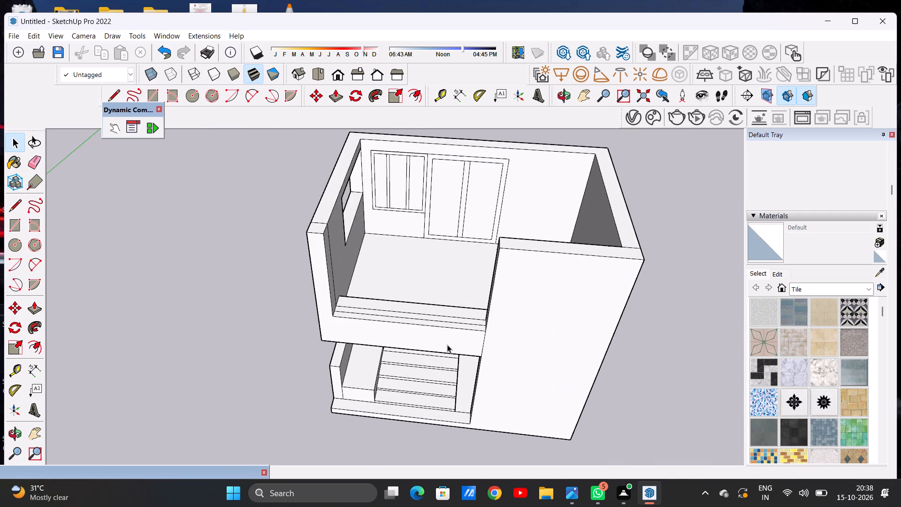
{"action": "middle_click_drag", "start_coordinate": [447, 345], "coordinate": [449, 326]}
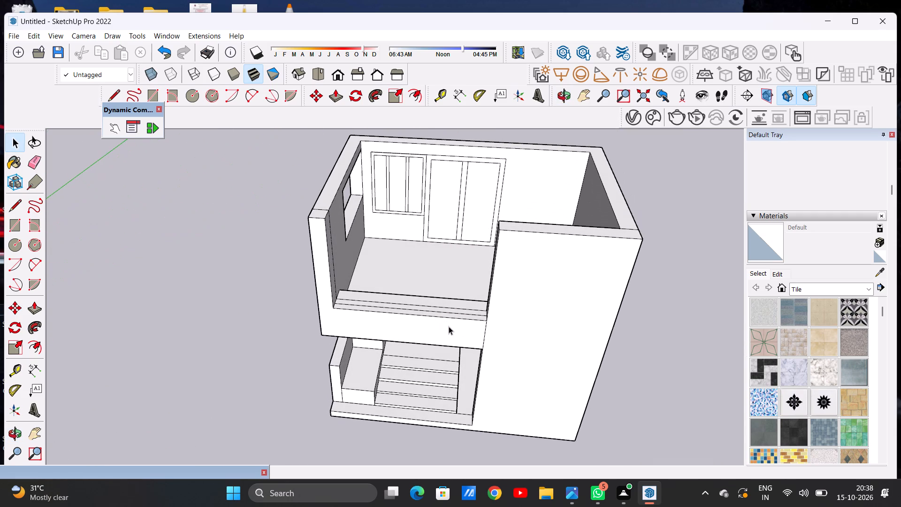
{"action": "scroll", "coordinate": [416, 316], "scroll_direction": "up", "scroll_amount": 6}
{"action": "middle_click_drag", "start_coordinate": [493, 301], "coordinate": [491, 329]}
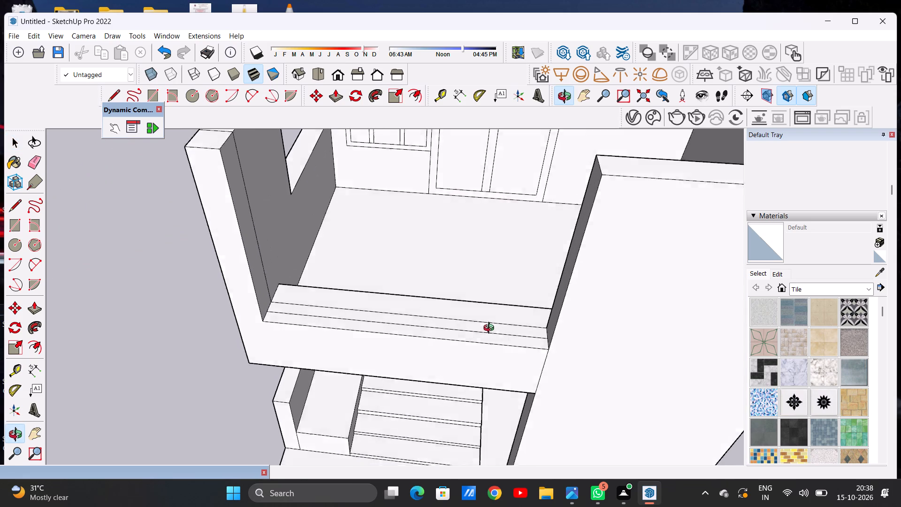
{"action": "middle_click_drag", "start_coordinate": [491, 329], "coordinate": [488, 330]}
{"action": "scroll", "coordinate": [523, 336], "scroll_direction": "up", "scroll_amount": 3}
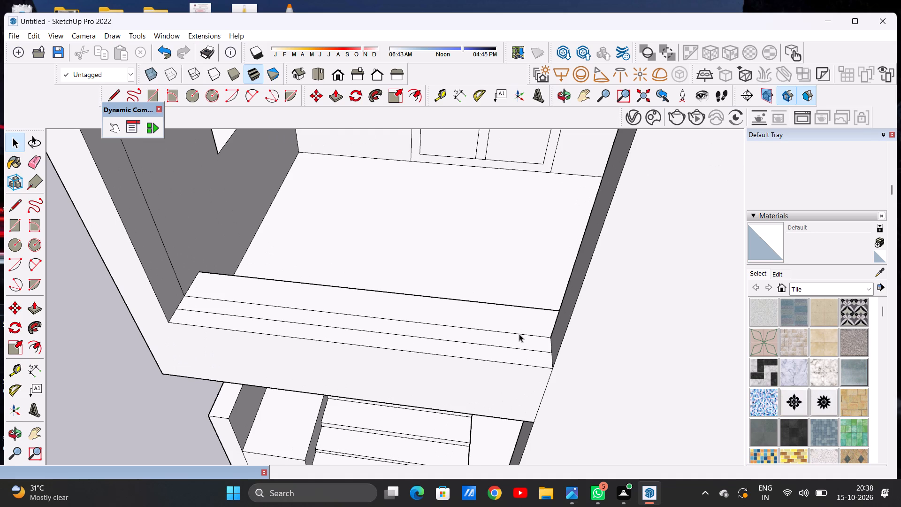
{"action": "key", "text": "p"}
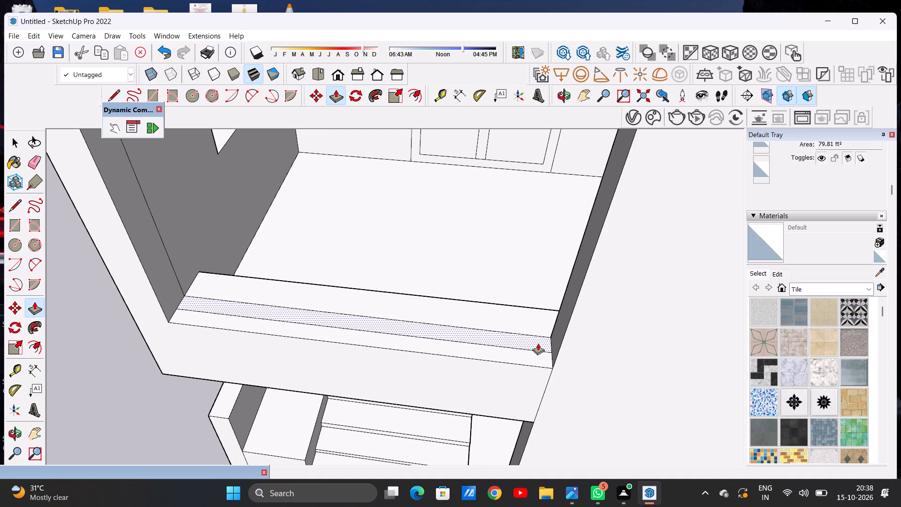
{"action": "left_click", "coordinate": [538, 343]}
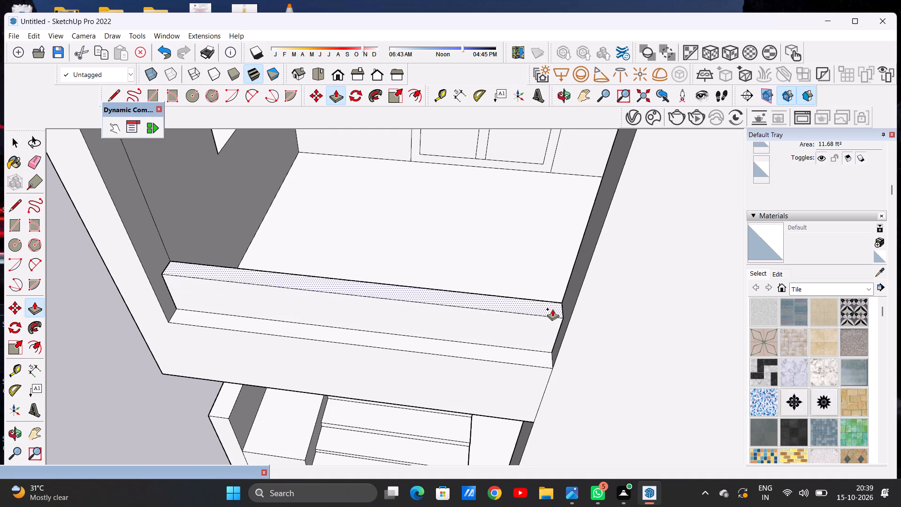
{"action": "scroll", "coordinate": [552, 309], "scroll_direction": "down", "scroll_amount": 6}
{"action": "middle_click_drag", "start_coordinate": [552, 309], "coordinate": [570, 277]}
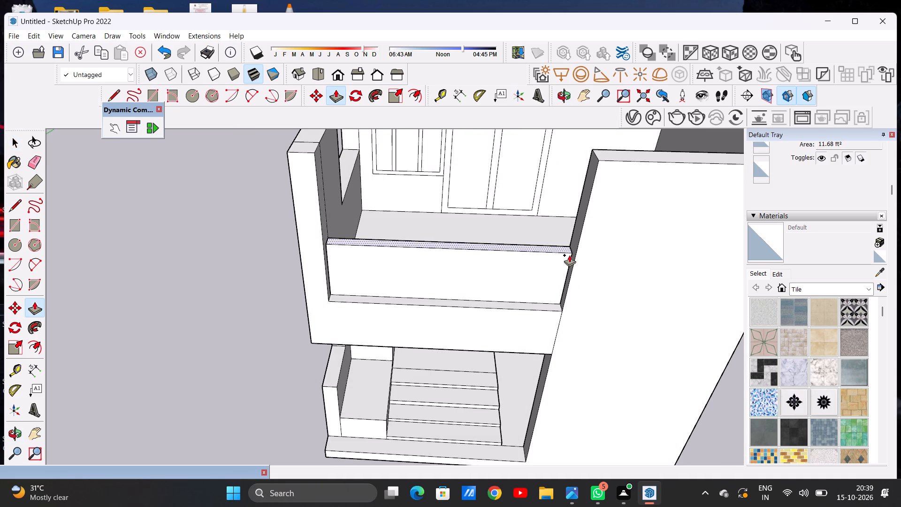
{"action": "left_click", "coordinate": [569, 255]}
{"action": "key", "text": "space"}
Draw a small circle of about 22 in² on the tall front panel's inner side face, just above the raised balcony panel's end.
{"action": "scroll", "coordinate": [450, 316], "scroll_direction": "down", "scroll_amount": 4}
{"action": "middle_click_drag", "start_coordinate": [474, 308], "coordinate": [474, 228]}
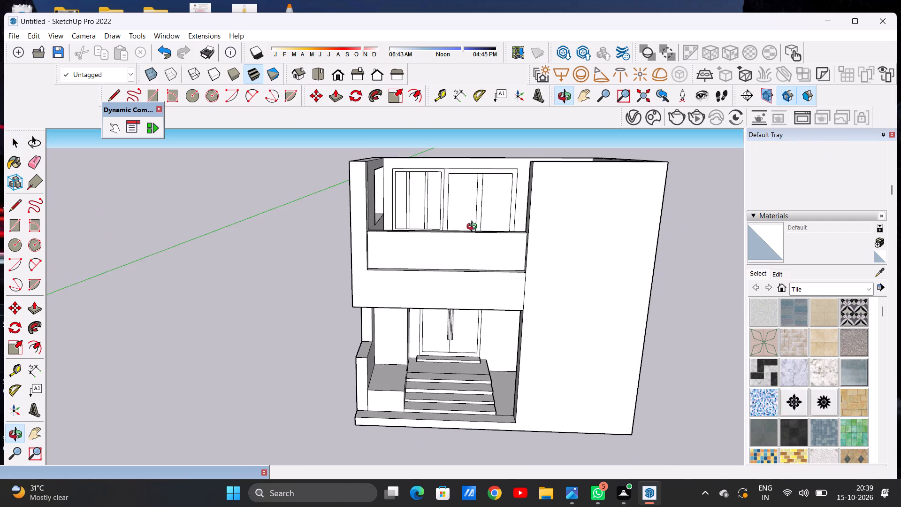
{"action": "middle_click_drag", "start_coordinate": [474, 228], "coordinate": [541, 232]}
{"action": "scroll", "coordinate": [530, 212], "scroll_direction": "up", "scroll_amount": 6}
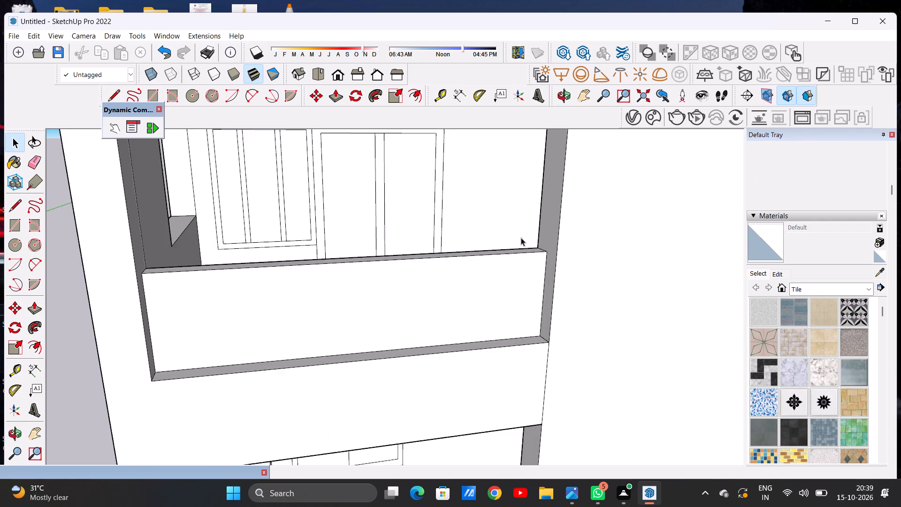
{"action": "scroll", "coordinate": [521, 238], "scroll_direction": "up", "scroll_amount": 2}
{"action": "middle_click_drag", "start_coordinate": [532, 262], "coordinate": [603, 276]}
{"action": "scroll", "coordinate": [475, 287], "scroll_direction": "down", "scroll_amount": 9}
{"action": "middle_click_drag", "start_coordinate": [519, 299], "coordinate": [538, 329]}
{"action": "scroll", "coordinate": [544, 279], "scroll_direction": "up", "scroll_amount": 6}
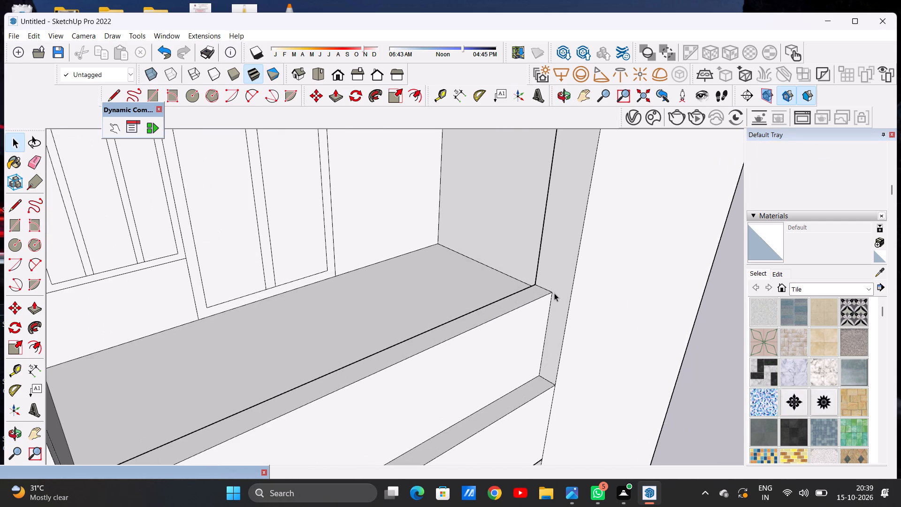
{"action": "key", "text": "c"}
{"action": "scroll", "coordinate": [542, 283], "scroll_direction": "up", "scroll_amount": 5}
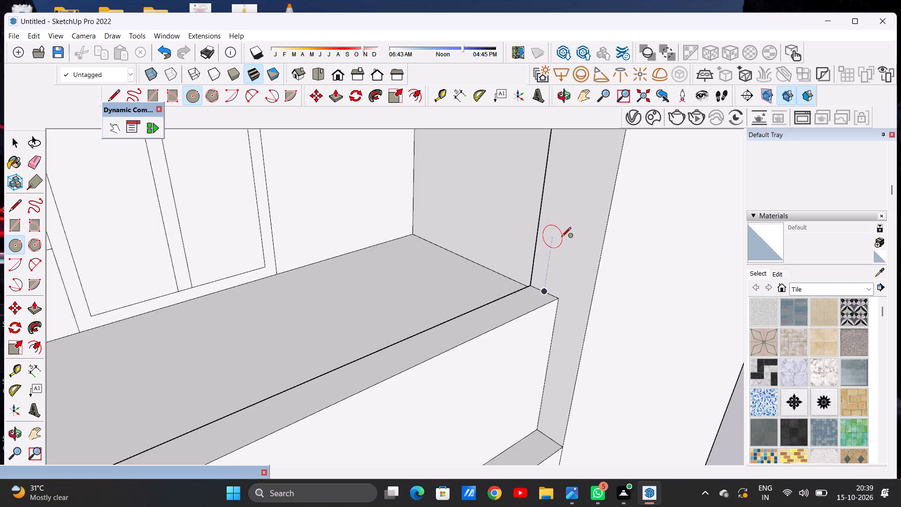
{"action": "left_click", "coordinate": [546, 272]}
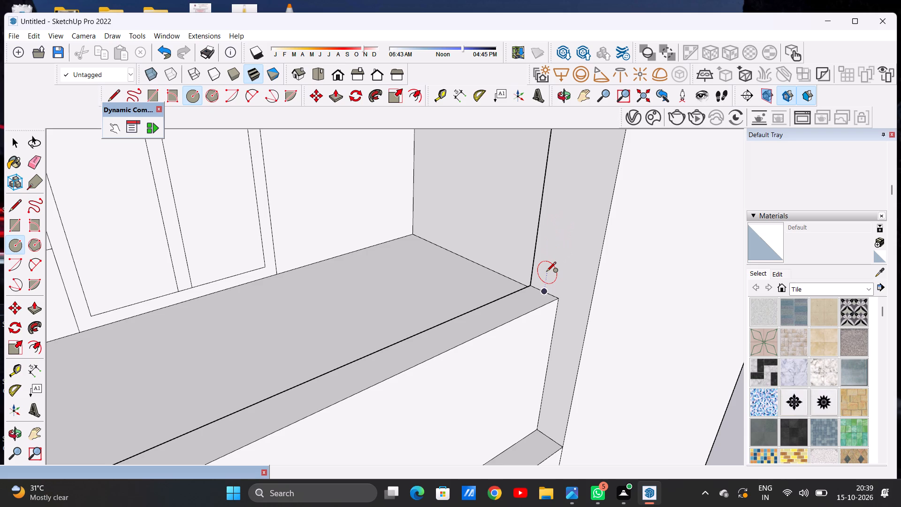
{"action": "left_click", "coordinate": [553, 263]}
{"action": "key", "text": "space"}
Extrude the circle across the balcony to the side wall's inner face, forming a round handrail above the raised panel.
{"action": "scroll", "coordinate": [518, 284], "scroll_direction": "down", "scroll_amount": 7}
{"action": "middle_click_drag", "start_coordinate": [535, 313], "coordinate": [453, 320]}
{"action": "scroll", "coordinate": [484, 316], "scroll_direction": "up", "scroll_amount": 3}
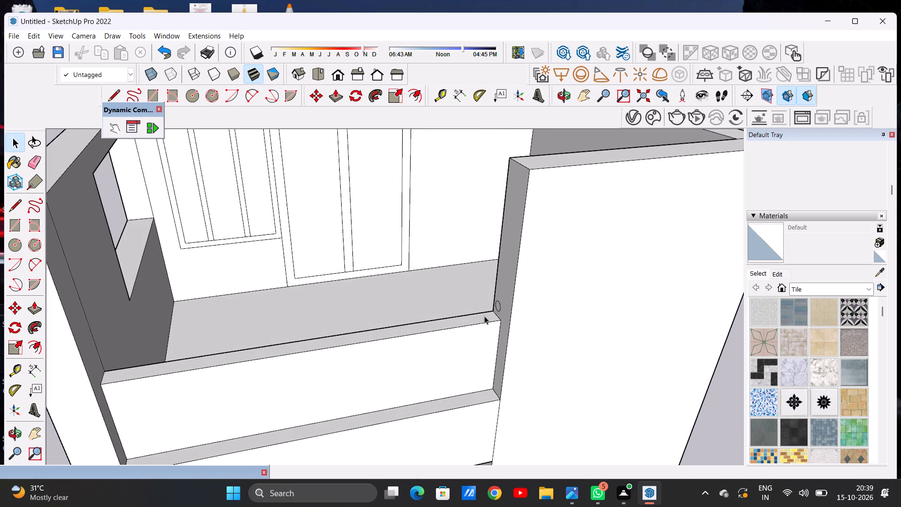
{"action": "key", "text": "p"}
{"action": "scroll", "coordinate": [497, 302], "scroll_direction": "up", "scroll_amount": 10}
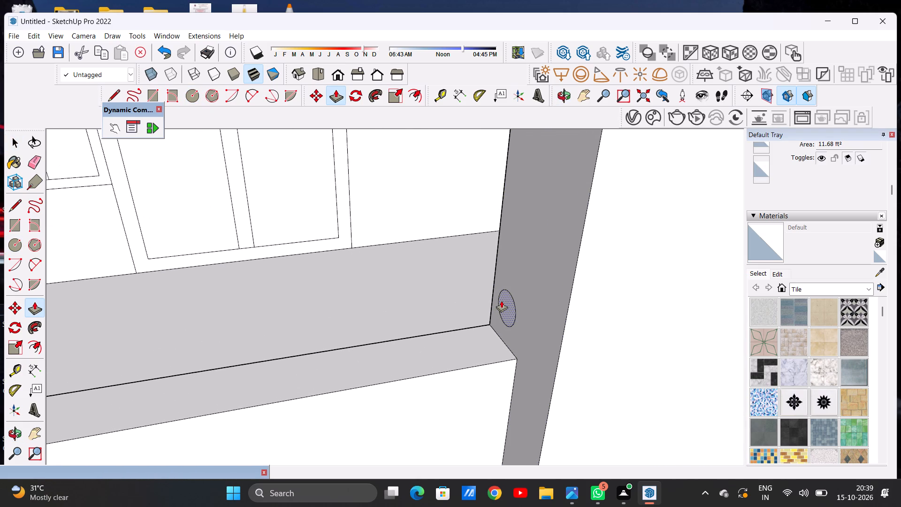
{"action": "left_click", "coordinate": [501, 300]}
{"action": "scroll", "coordinate": [413, 333], "scroll_direction": "down", "scroll_amount": 7}
{"action": "scroll", "coordinate": [338, 352], "scroll_direction": "down", "scroll_amount": 2}
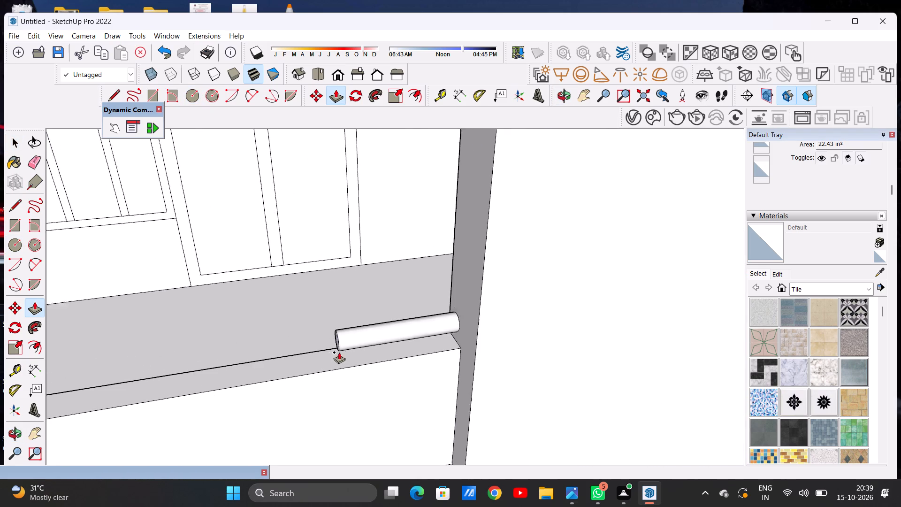
{"action": "scroll", "coordinate": [339, 352], "scroll_direction": "down", "scroll_amount": 14}
{"action": "middle_click_drag", "start_coordinate": [245, 349], "coordinate": [203, 315]}
{"action": "scroll", "coordinate": [221, 315], "scroll_direction": "up", "scroll_amount": 7}
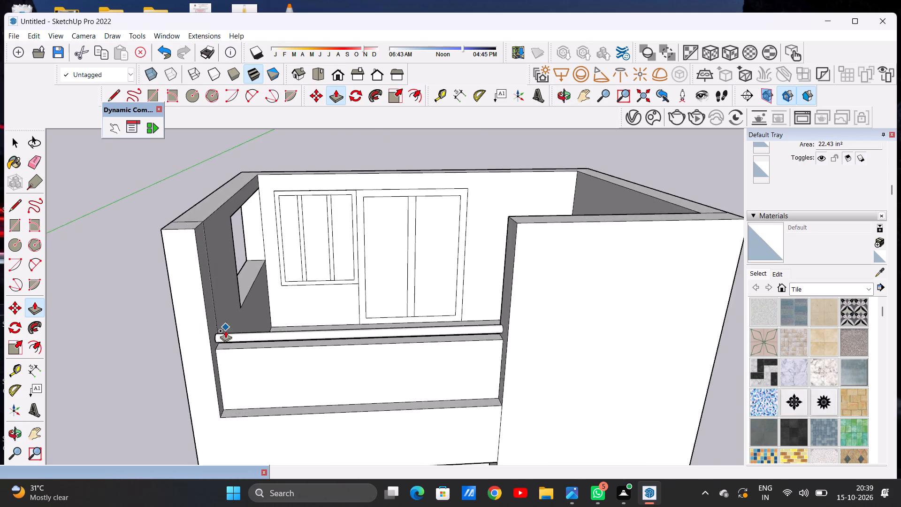
{"action": "scroll", "coordinate": [225, 330], "scroll_direction": "up", "scroll_amount": 4}
{"action": "left_click", "coordinate": [206, 329]}
{"action": "key", "text": "space"}
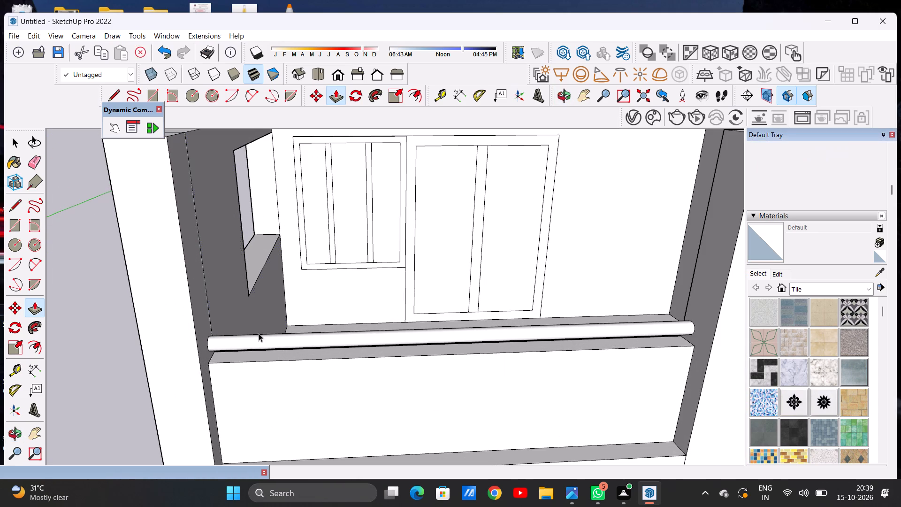
Examine the balcony panel, handrail and upper-floor layout from the front and from above.
{"action": "scroll", "coordinate": [363, 336], "scroll_direction": "down", "scroll_amount": 5}
{"action": "middle_click_drag", "start_coordinate": [398, 348], "coordinate": [380, 308]}
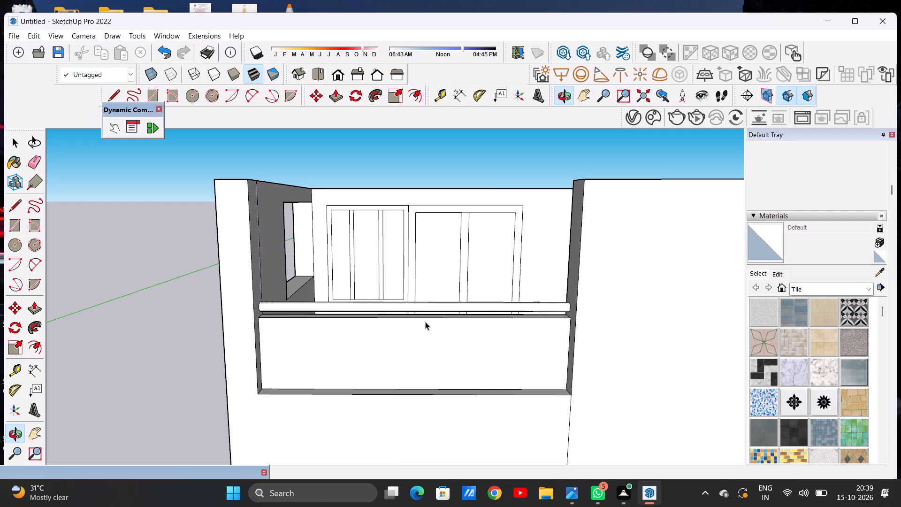
{"action": "scroll", "coordinate": [375, 346], "scroll_direction": "down", "scroll_amount": 14}
{"action": "scroll", "coordinate": [389, 371], "scroll_direction": "down", "scroll_amount": 20}
{"action": "scroll", "coordinate": [389, 371], "scroll_direction": "down", "scroll_amount": 1}
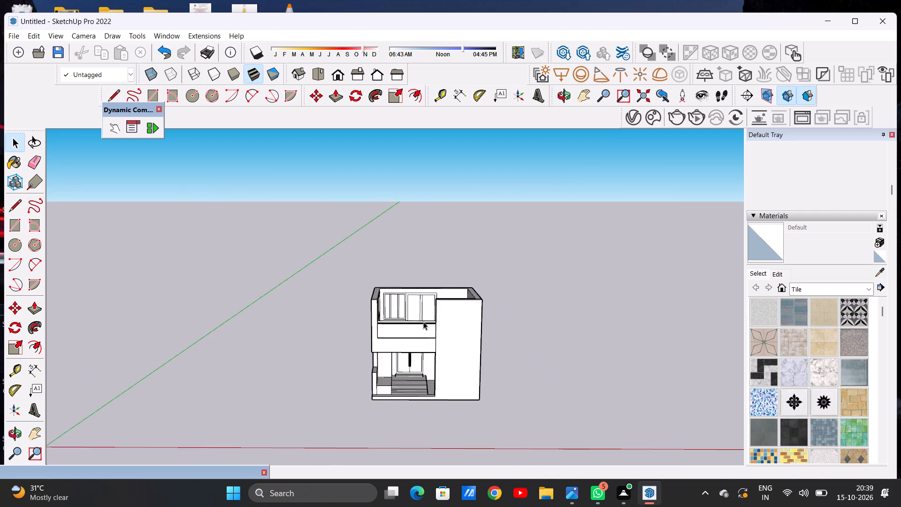
{"action": "scroll", "coordinate": [426, 333], "scroll_direction": "up", "scroll_amount": 9}
{"action": "middle_click_drag", "start_coordinate": [477, 336], "coordinate": [478, 312]}
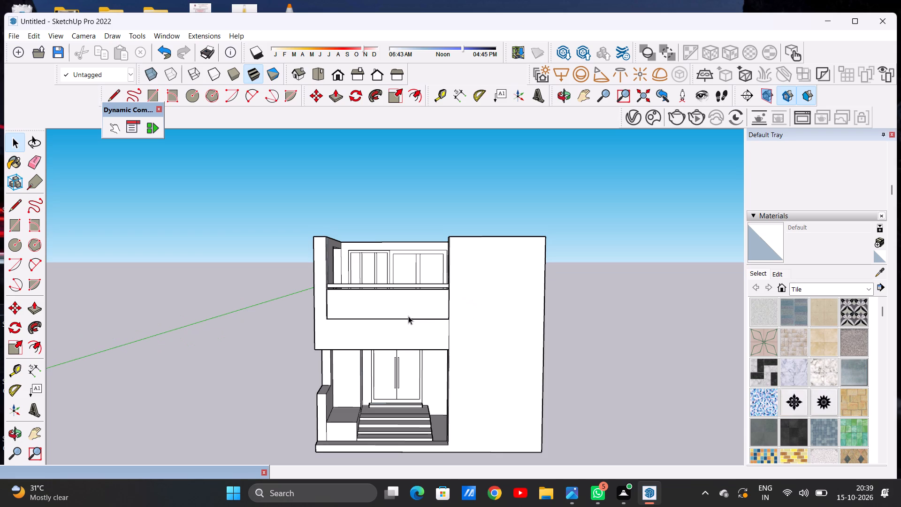
{"action": "middle_click_drag", "start_coordinate": [431, 238], "coordinate": [420, 381]}
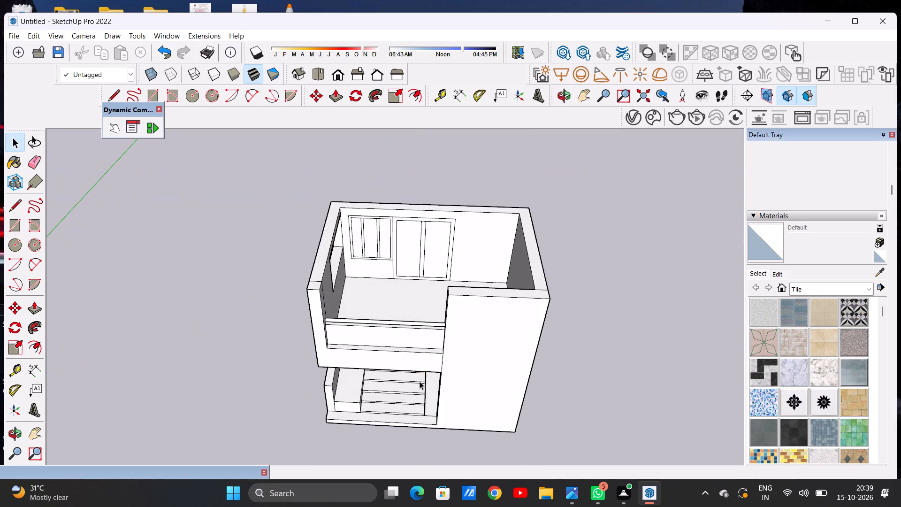
{"action": "middle_click_drag", "start_coordinate": [412, 305], "coordinate": [411, 400]}
{"action": "scroll", "coordinate": [420, 303], "scroll_direction": "up", "scroll_amount": 2}
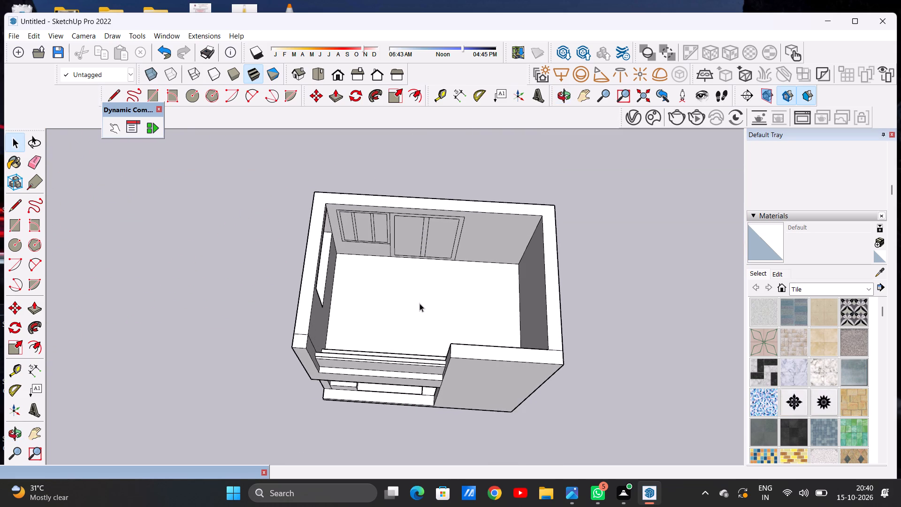
{"action": "middle_click_drag", "start_coordinate": [420, 311], "coordinate": [403, 356]}
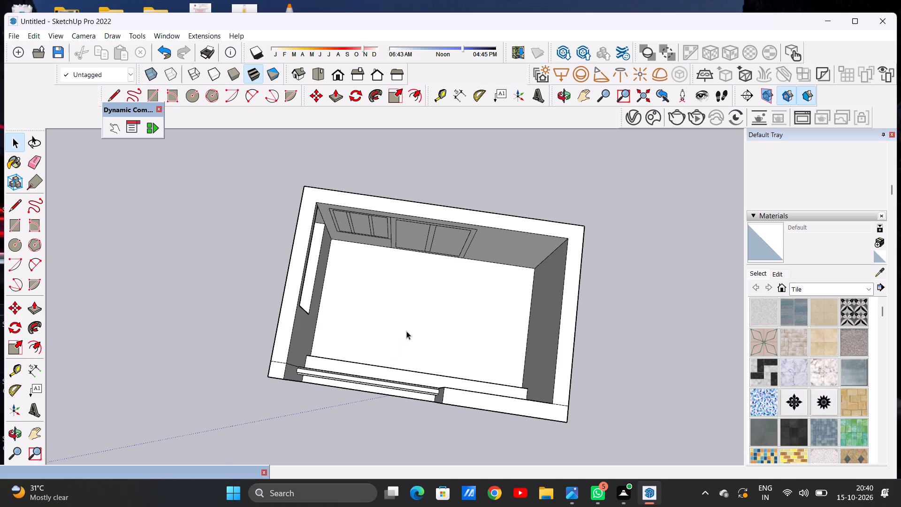
{"action": "middle_click_drag", "start_coordinate": [425, 294], "coordinate": [407, 137]}
{"action": "scroll", "coordinate": [405, 227], "scroll_direction": "up", "scroll_amount": 2}
{"action": "middle_click_drag", "start_coordinate": [386, 232], "coordinate": [394, 354]}
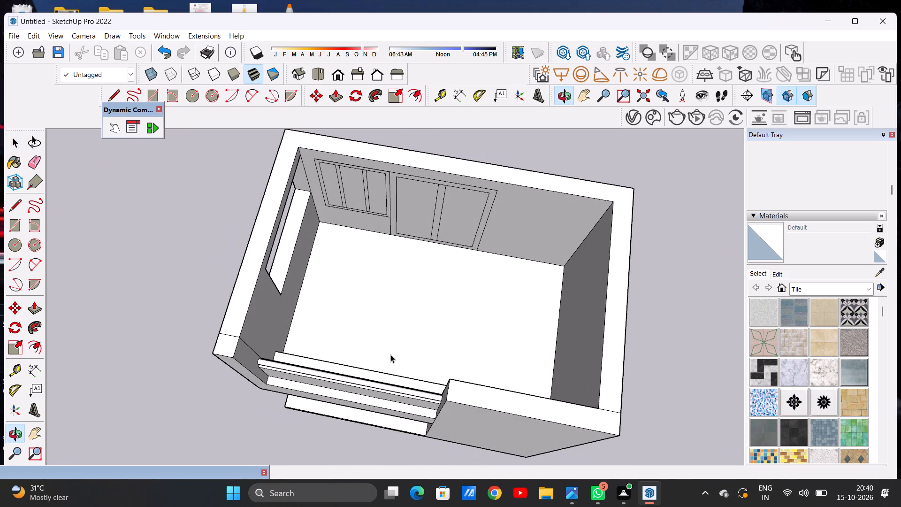
Copy the upper floor's face with its edges straight up to the inner top edges of the walls as a roof.
{"action": "left_click", "coordinate": [395, 333]}
{"action": "left_click", "coordinate": [394, 329]}
{"action": "double_click", "coordinate": [393, 302]}
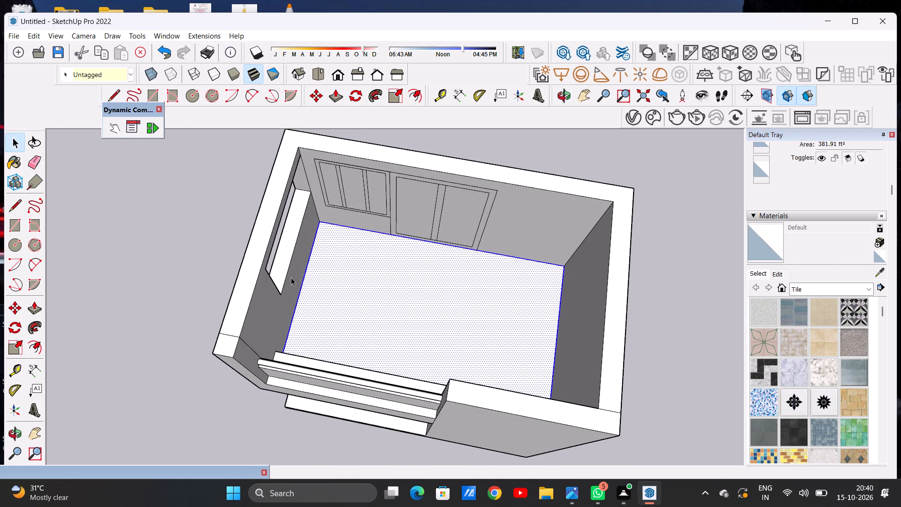
{"action": "scroll", "coordinate": [290, 277], "scroll_direction": "down", "scroll_amount": 5}
{"action": "middle_click_drag", "start_coordinate": [371, 286], "coordinate": [336, 346]}
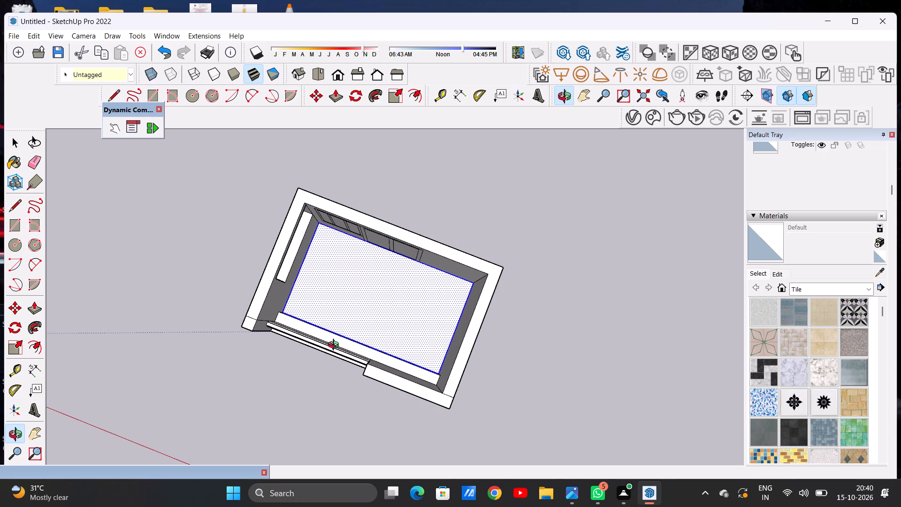
{"action": "middle_click_drag", "start_coordinate": [336, 346], "coordinate": [383, 330]}
{"action": "scroll", "coordinate": [428, 294], "scroll_direction": "up", "scroll_amount": 1}
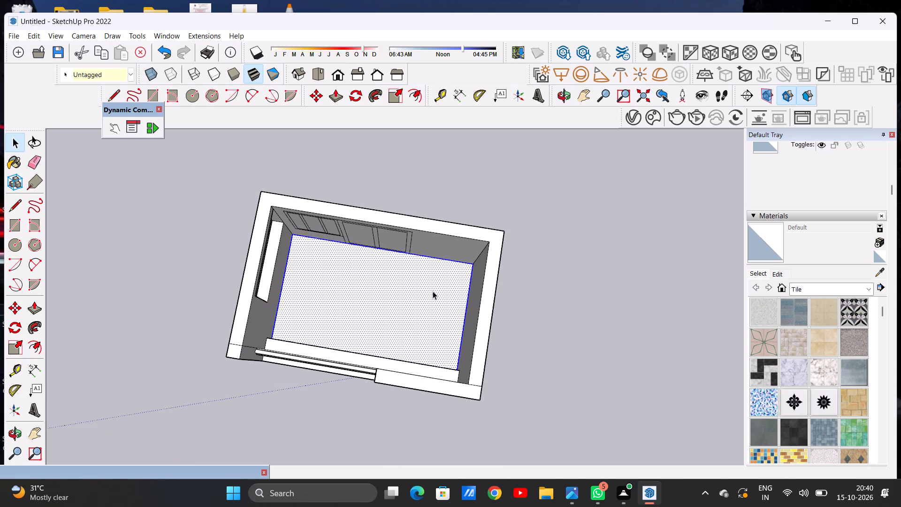
{"action": "key", "text": "p"}
{"action": "key", "text": "space"}
{"action": "type", "text": "M"}
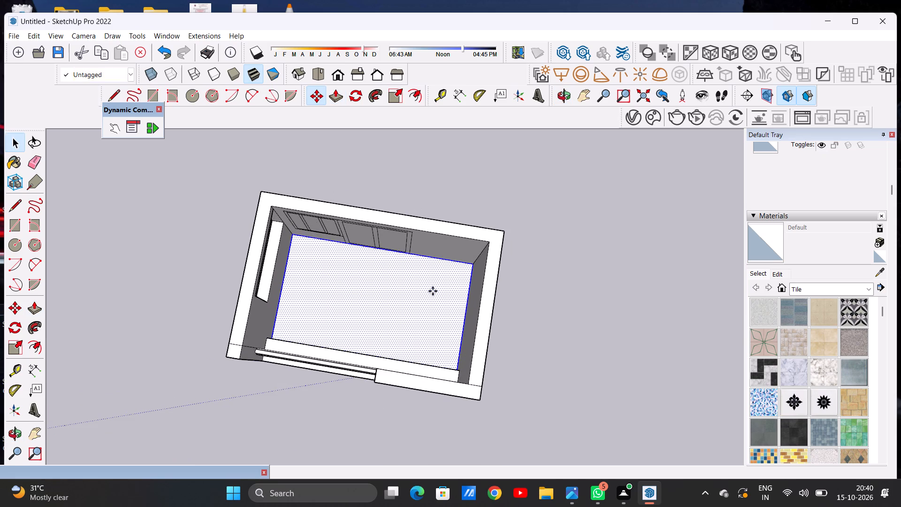
{"action": "left_click", "coordinate": [472, 267]}
{"action": "left_click", "coordinate": [483, 246]}
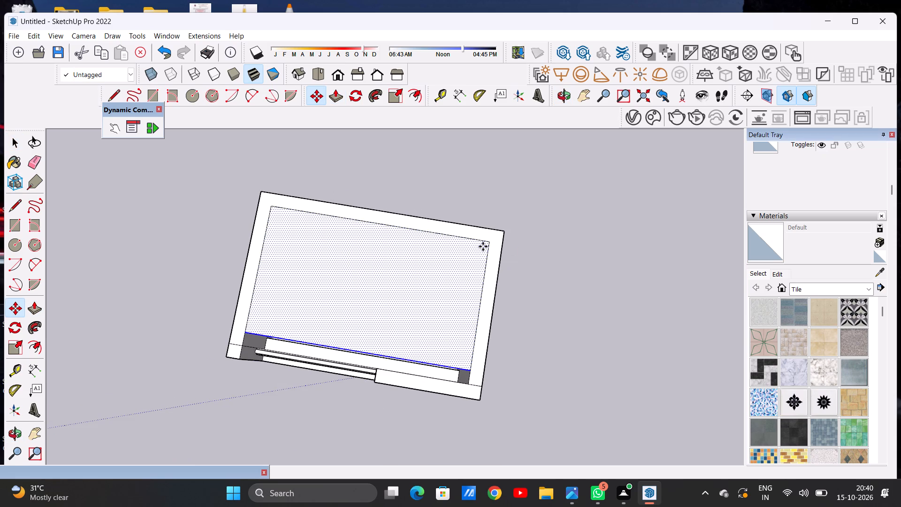
{"action": "key", "text": "space"}
{"action": "left_click", "coordinate": [546, 265]}
Draw a roof-level line from the side wall's inner front corner to the tall front panel's corner, closing the roof's front gap.
{"action": "scroll", "coordinate": [328, 238], "scroll_direction": "down", "scroll_amount": 6}
{"action": "scroll", "coordinate": [323, 334], "scroll_direction": "up", "scroll_amount": 5}
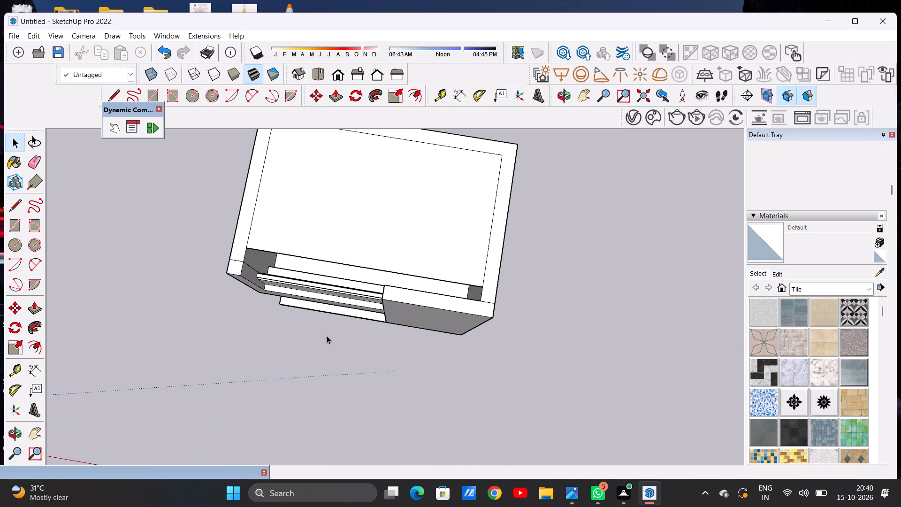
{"action": "middle_click_drag", "start_coordinate": [329, 351], "coordinate": [341, 270]}
{"action": "scroll", "coordinate": [389, 254], "scroll_direction": "up", "scroll_amount": 4}
{"action": "middle_click_drag", "start_coordinate": [425, 241], "coordinate": [430, 302]}
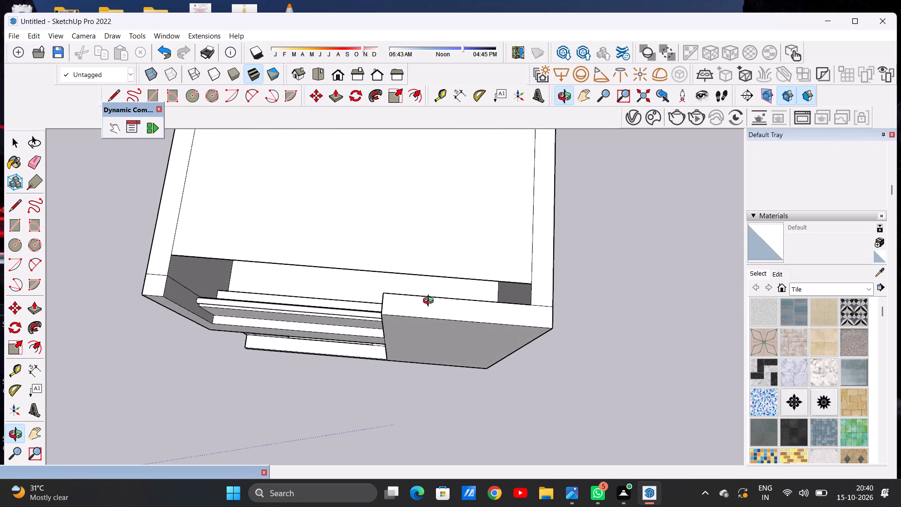
{"action": "middle_click_drag", "start_coordinate": [430, 302], "coordinate": [522, 275]}
{"action": "scroll", "coordinate": [435, 238], "scroll_direction": "down", "scroll_amount": 4}
{"action": "middle_click_drag", "start_coordinate": [247, 273], "coordinate": [313, 277]}
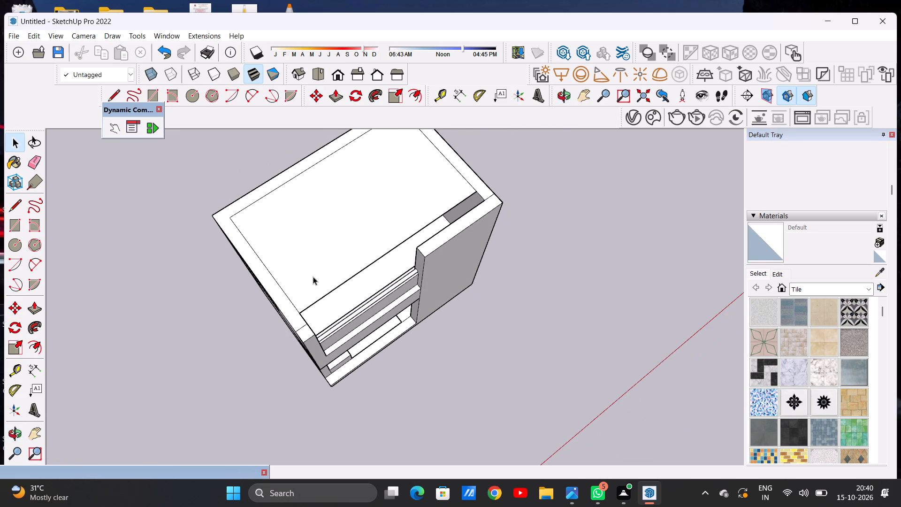
{"action": "key", "text": "l"}
{"action": "middle_click_drag", "start_coordinate": [306, 270], "coordinate": [227, 290]}
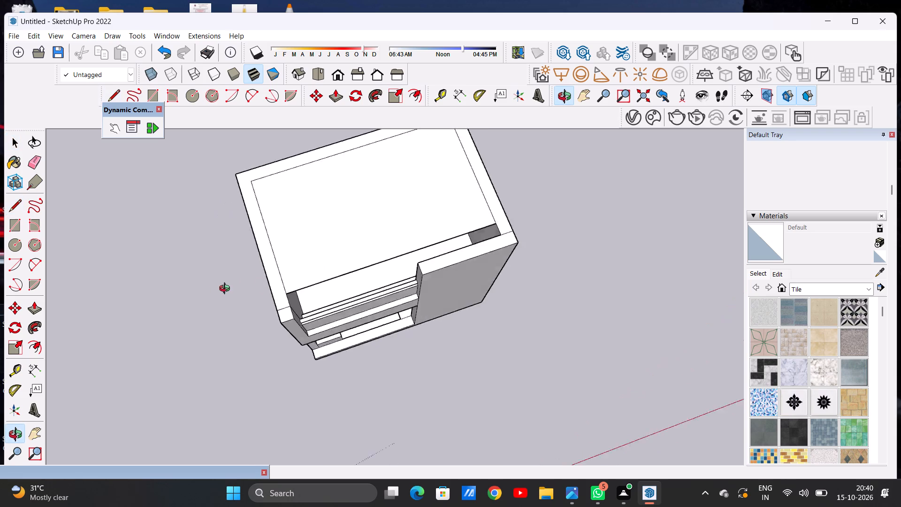
{"action": "middle_click_drag", "start_coordinate": [227, 290], "coordinate": [191, 296]}
{"action": "scroll", "coordinate": [286, 294], "scroll_direction": "up", "scroll_amount": 9}
{"action": "left_click", "coordinate": [273, 273]}
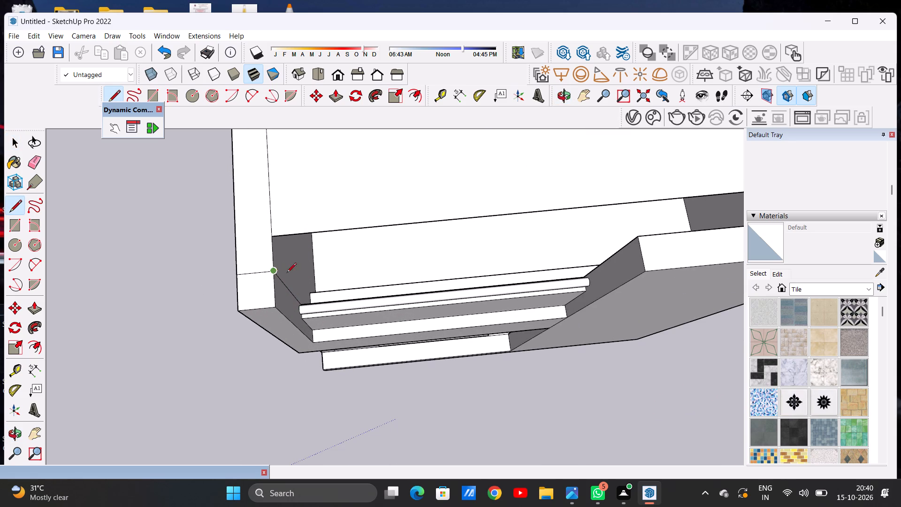
{"action": "scroll", "coordinate": [535, 246], "scroll_direction": "down", "scroll_amount": 7}
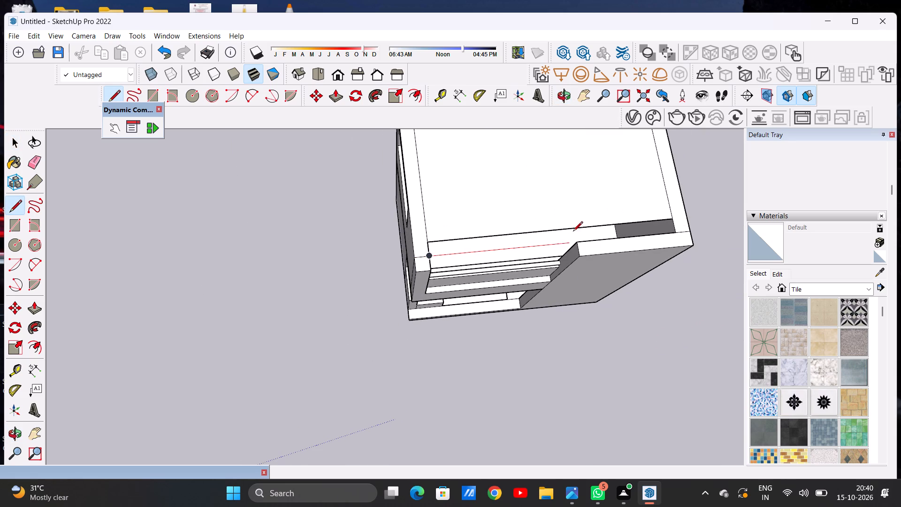
{"action": "left_click", "coordinate": [576, 244]}
{"action": "key", "text": "space"}
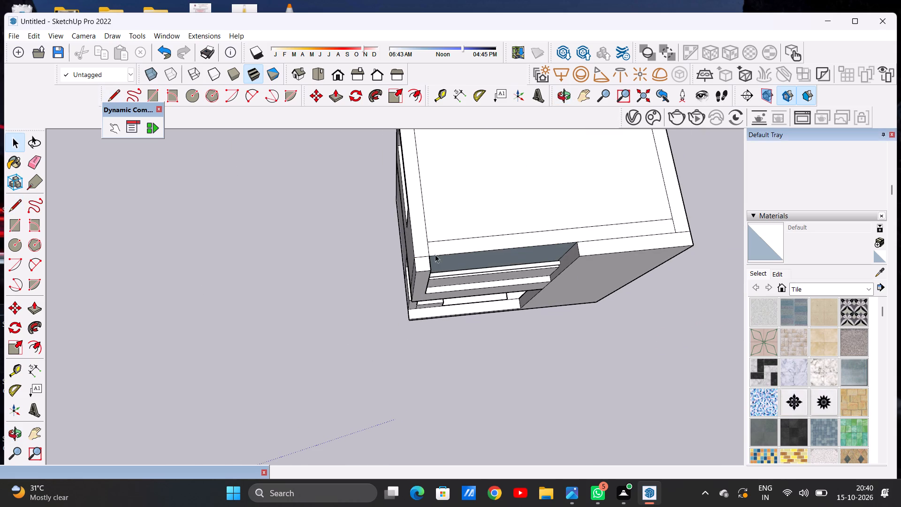
Delete the vertical face covering the opening above the balcony handrail.
{"action": "scroll", "coordinate": [374, 231], "scroll_direction": "down", "scroll_amount": 6}
{"action": "middle_click_drag", "start_coordinate": [393, 237], "coordinate": [363, 129]}
{"action": "scroll", "coordinate": [470, 238], "scroll_direction": "up", "scroll_amount": 9}
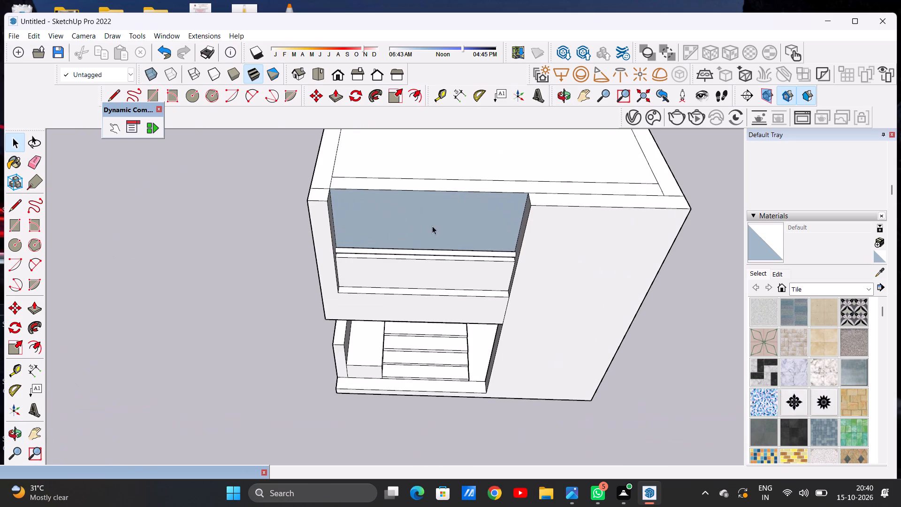
{"action": "left_click", "coordinate": [421, 224]}
{"action": "key", "text": "Delete"}
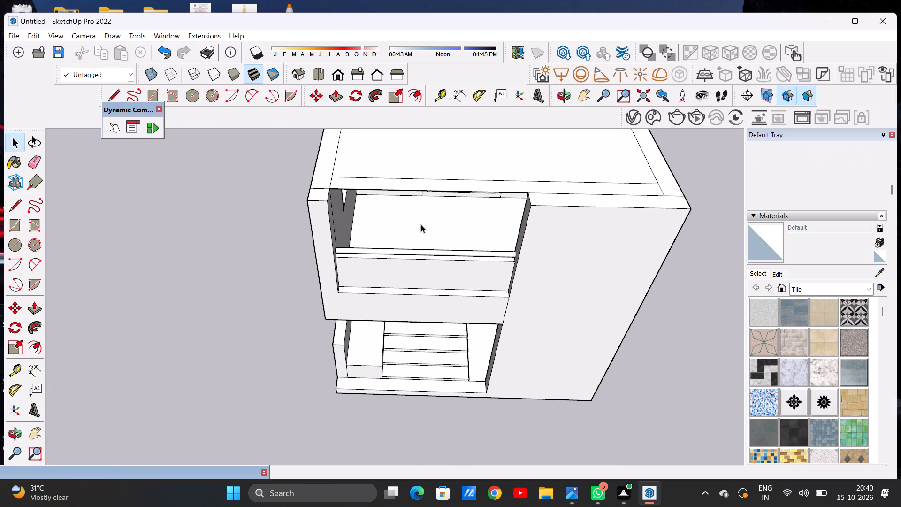
{"action": "key", "text": "space"}
Examine the new roof, the balcony opening and the tall front panel from the front, the side and above.
{"action": "scroll", "coordinate": [381, 218], "scroll_direction": "down", "scroll_amount": 7}
{"action": "middle_click_drag", "start_coordinate": [387, 242], "coordinate": [381, 140]}
{"action": "scroll", "coordinate": [415, 210], "scroll_direction": "up", "scroll_amount": 8}
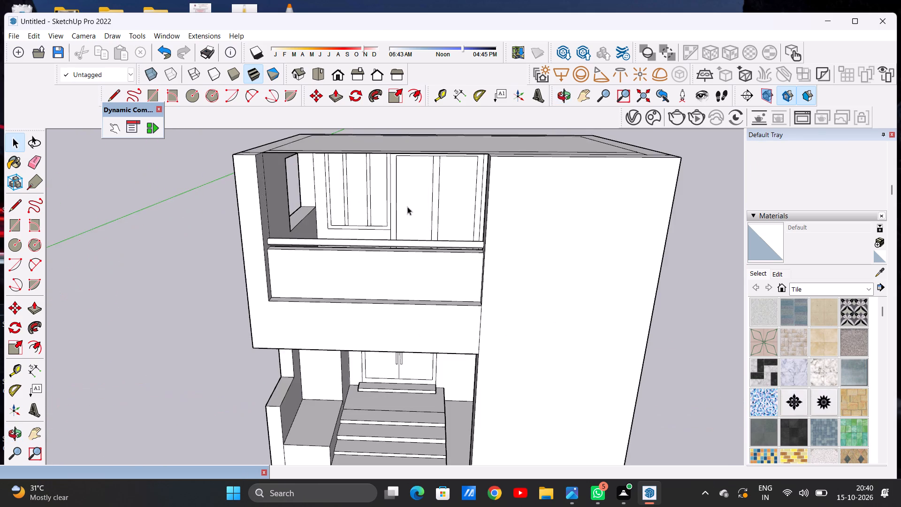
{"action": "middle_click_drag", "start_coordinate": [400, 224], "coordinate": [406, 269]}
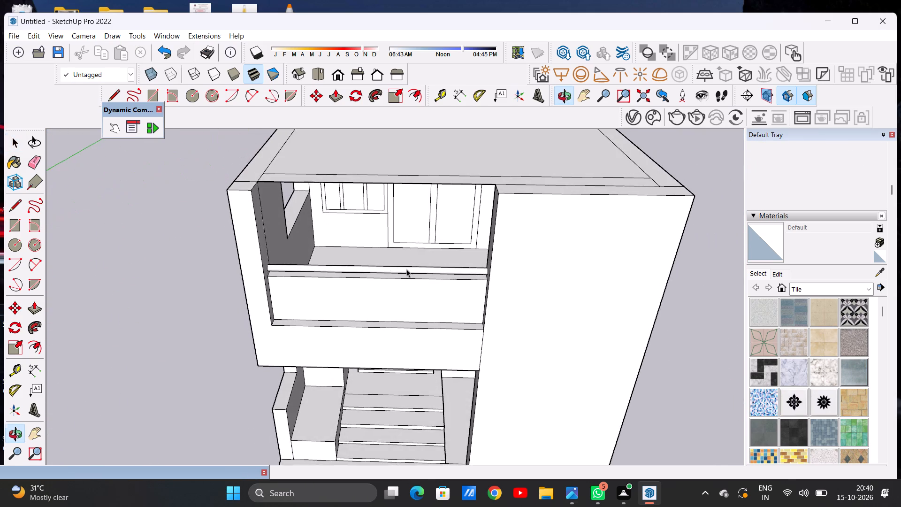
{"action": "scroll", "coordinate": [397, 258], "scroll_direction": "down", "scroll_amount": 11}
{"action": "scroll", "coordinate": [444, 204], "scroll_direction": "up", "scroll_amount": 14}
{"action": "middle_click_drag", "start_coordinate": [443, 245], "coordinate": [388, 255]}
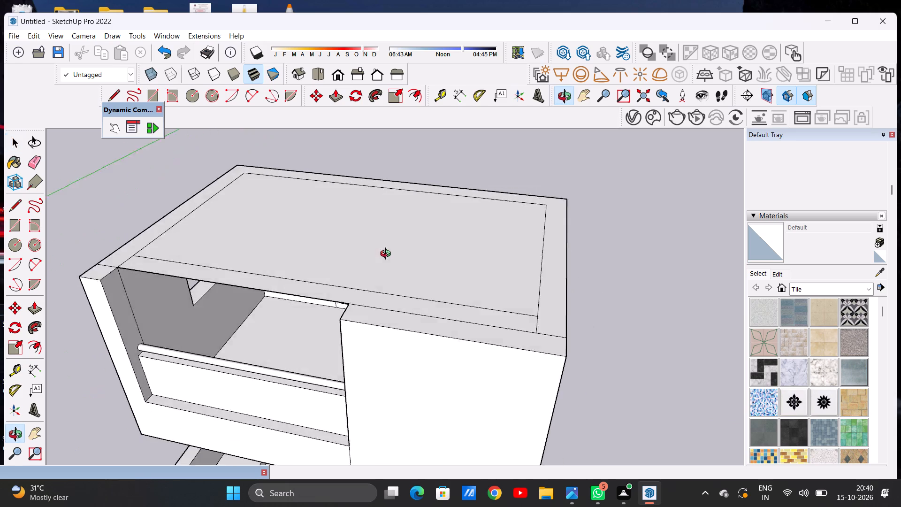
{"action": "middle_click_drag", "start_coordinate": [388, 255], "coordinate": [158, 293]}
{"action": "scroll", "coordinate": [217, 355], "scroll_direction": "down", "scroll_amount": 12}
{"action": "middle_click_drag", "start_coordinate": [280, 297], "coordinate": [451, 264]}
{"action": "scroll", "coordinate": [386, 310], "scroll_direction": "up", "scroll_amount": 3}
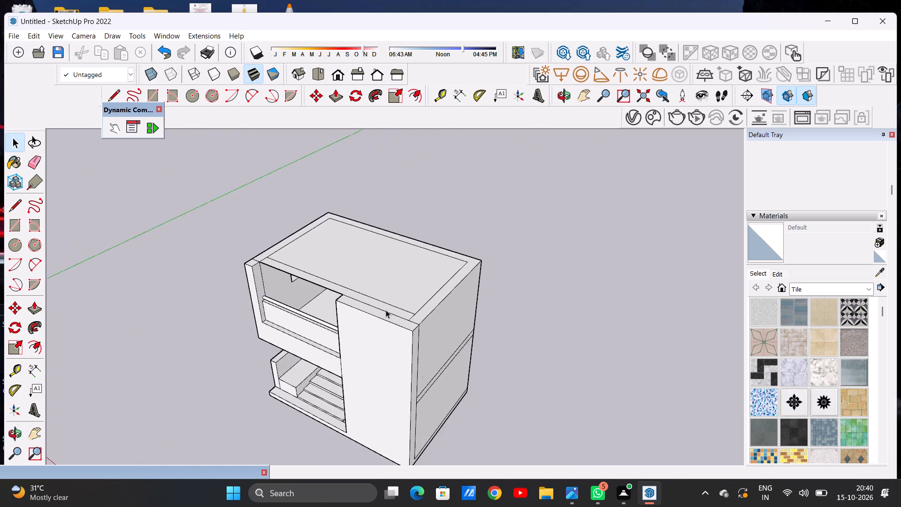
{"action": "scroll", "coordinate": [386, 310], "scroll_direction": "up", "scroll_amount": 4}
{"action": "scroll", "coordinate": [443, 290], "scroll_direction": "down", "scroll_amount": 6}
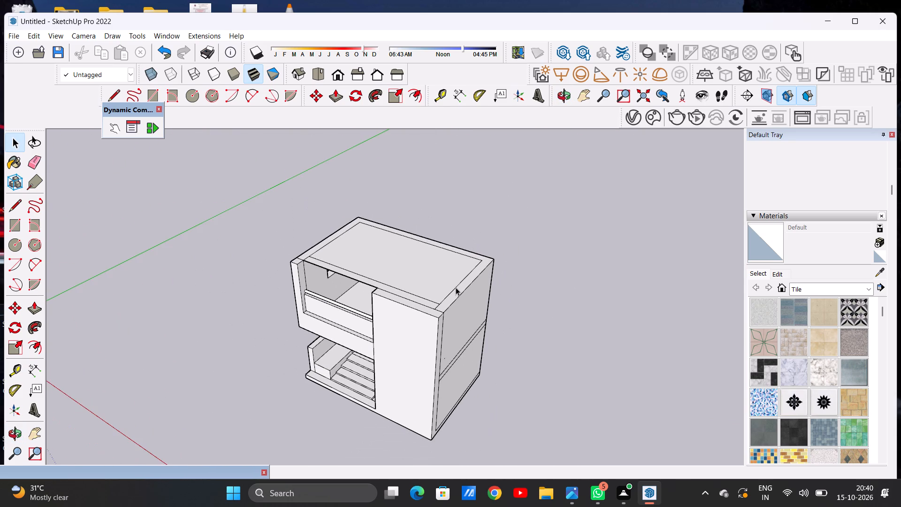
{"action": "scroll", "coordinate": [460, 278], "scroll_direction": "down", "scroll_amount": 4}
{"action": "middle_click_drag", "start_coordinate": [418, 298], "coordinate": [428, 281]}
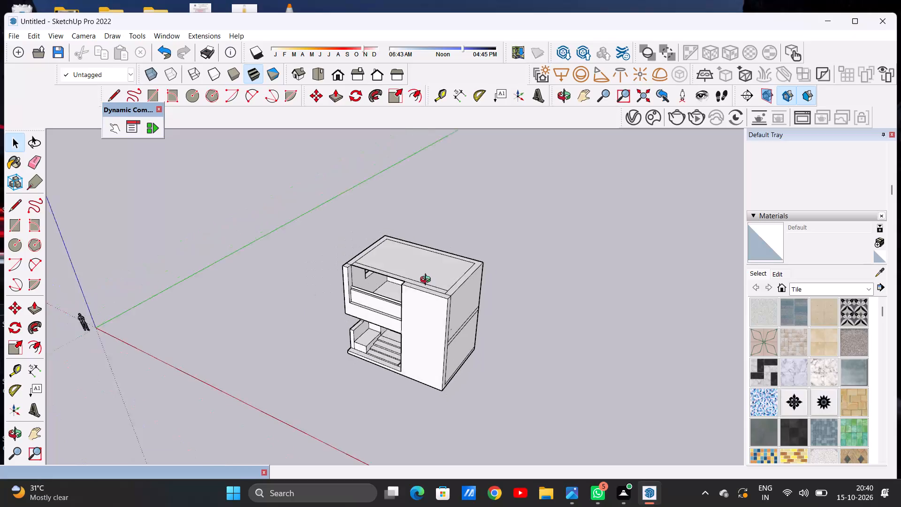
{"action": "middle_click_drag", "start_coordinate": [428, 281], "coordinate": [449, 258]}
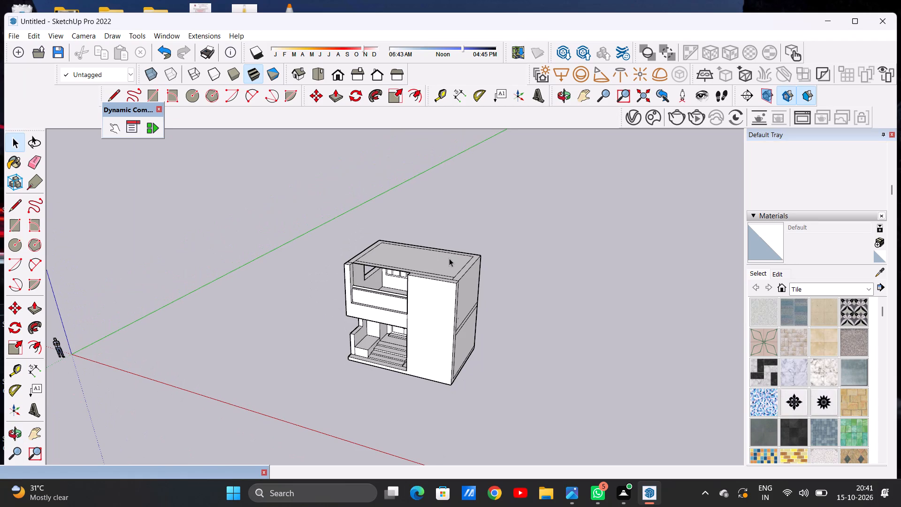
{"action": "scroll", "coordinate": [450, 257], "scroll_direction": "down", "scroll_amount": 4}
{"action": "scroll", "coordinate": [420, 261], "scroll_direction": "up", "scroll_amount": 6}
{"action": "middle_click_drag", "start_coordinate": [415, 288], "coordinate": [541, 259]}
{"action": "scroll", "coordinate": [413, 277], "scroll_direction": "up", "scroll_amount": 7}
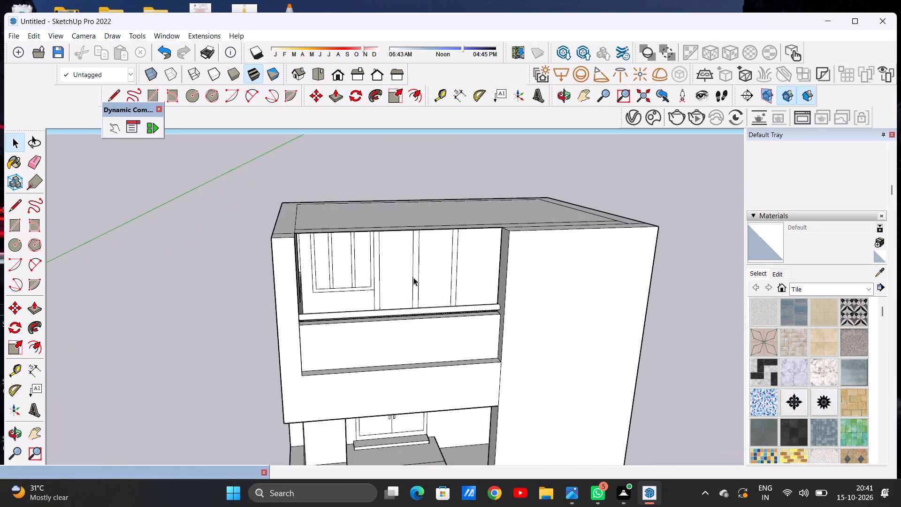
{"action": "scroll", "coordinate": [423, 265], "scroll_direction": "down", "scroll_amount": 4}
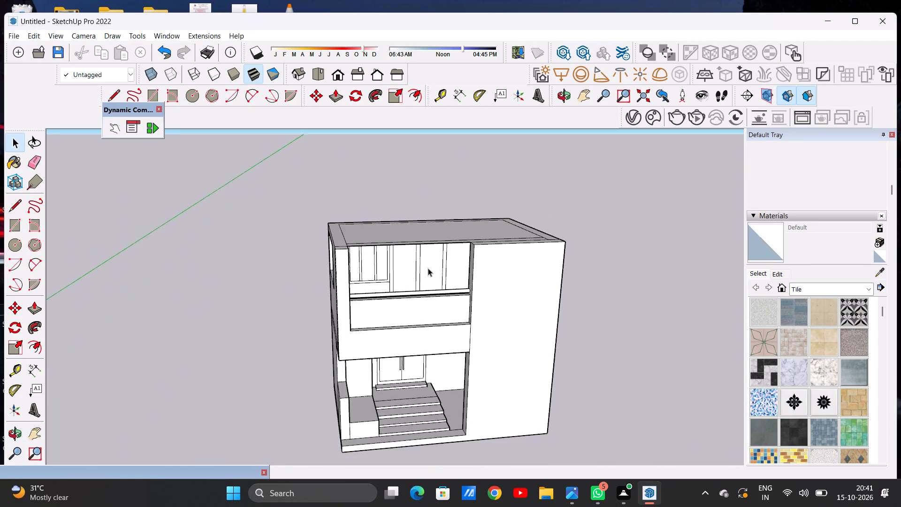
{"action": "middle_click_drag", "start_coordinate": [428, 266], "coordinate": [333, 215]}
{"action": "scroll", "coordinate": [316, 239], "scroll_direction": "up", "scroll_amount": 8}
{"action": "middle_click_drag", "start_coordinate": [339, 229], "coordinate": [321, 292]}
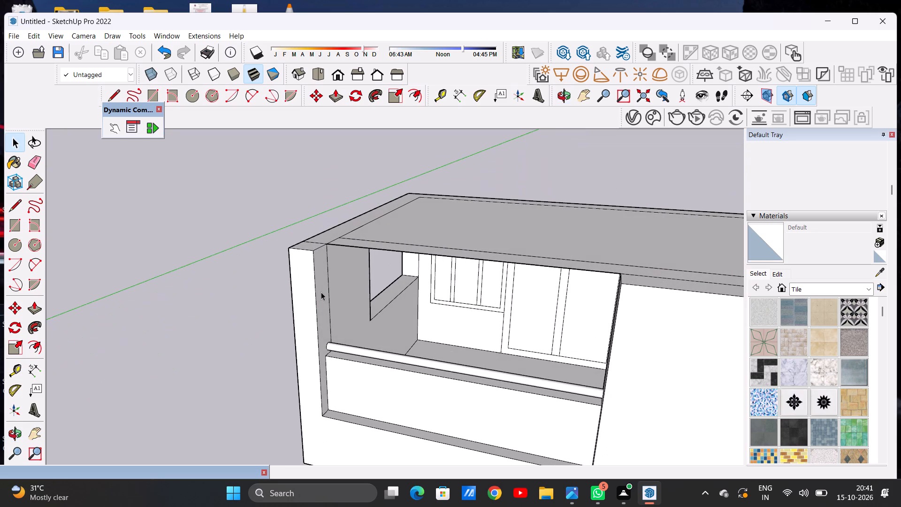
{"action": "scroll", "coordinate": [368, 246], "scroll_direction": "down", "scroll_amount": 7}
Draw a line across the roof from the tall front panel's inner corner to the back wall's inner edge.
{"action": "middle_click_drag", "start_coordinate": [394, 230], "coordinate": [396, 243]}
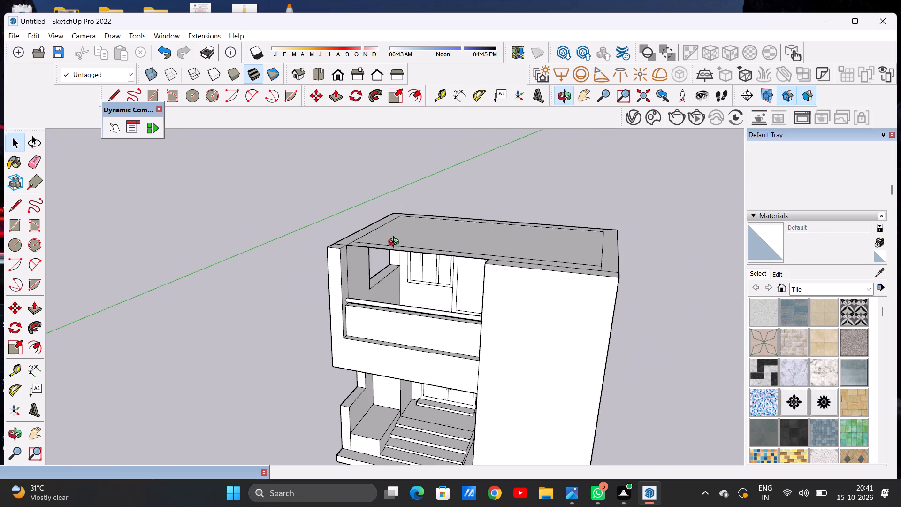
{"action": "middle_click_drag", "start_coordinate": [396, 243], "coordinate": [384, 324]}
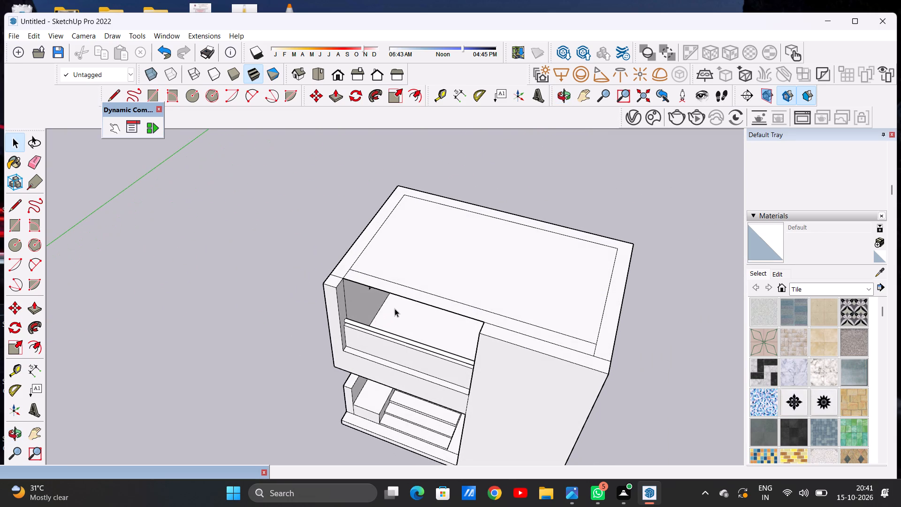
{"action": "middle_click_drag", "start_coordinate": [516, 296], "coordinate": [477, 339]}
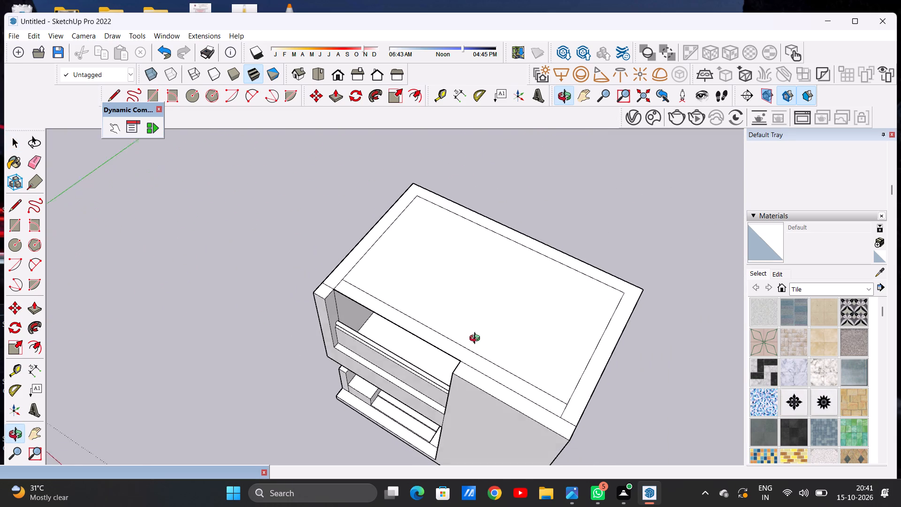
{"action": "middle_click_drag", "start_coordinate": [477, 339], "coordinate": [475, 343]}
{"action": "key", "text": "l"}
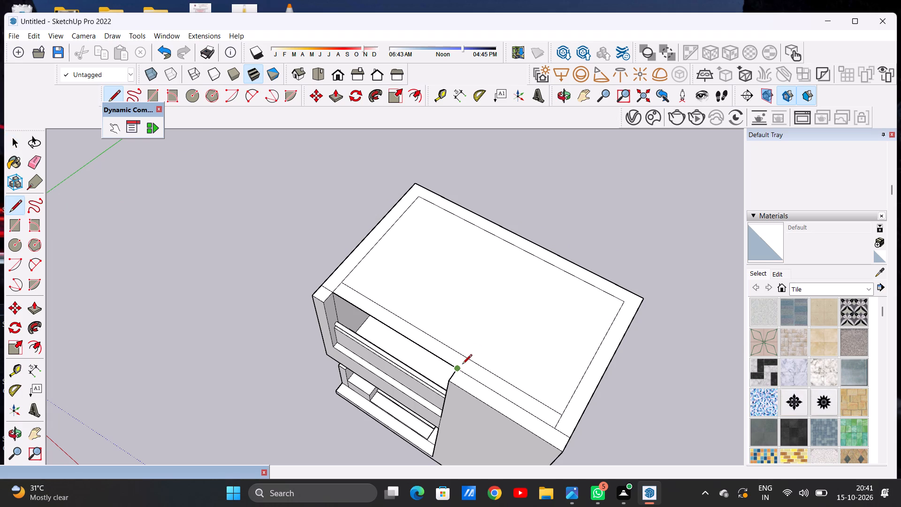
{"action": "left_click", "coordinate": [462, 365]}
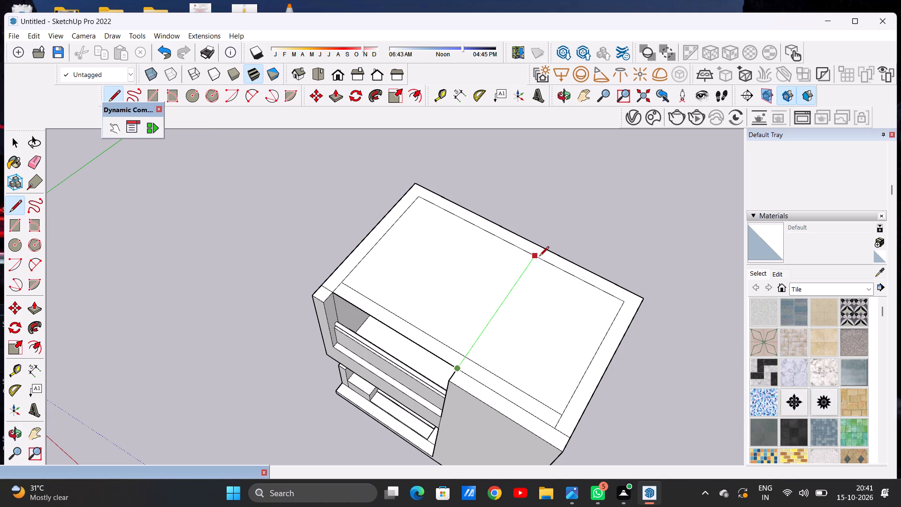
{"action": "left_click", "coordinate": [539, 257]}
{"action": "key", "text": "space"}
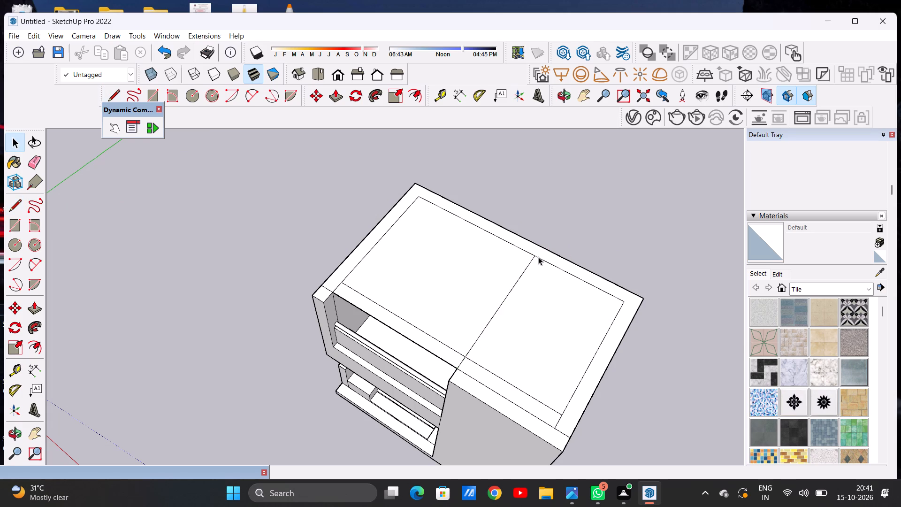
Pull up the inner roof section on the balcony side of the dividing line to form a raised slab.
{"action": "key", "text": "p"}
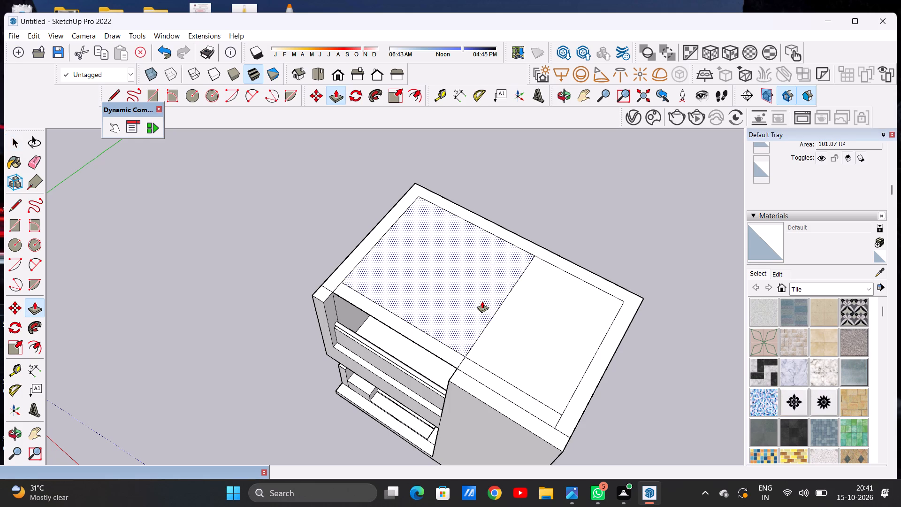
{"action": "left_click", "coordinate": [482, 301]}
{"action": "left_click", "coordinate": [482, 293]}
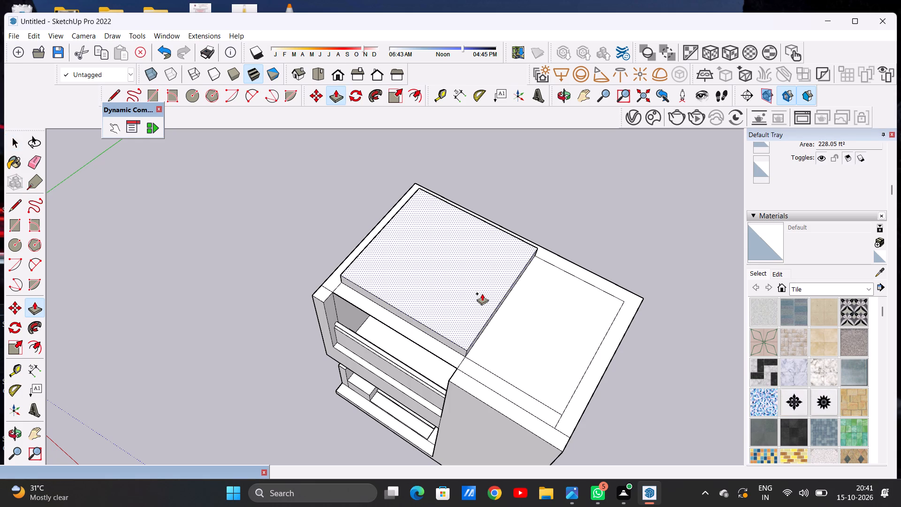
{"action": "key", "text": "space"}
Push the raised roof slab's top face down slightly to make the slab thinner.
{"action": "scroll", "coordinate": [477, 332], "scroll_direction": "down", "scroll_amount": 5}
{"action": "middle_click_drag", "start_coordinate": [469, 317], "coordinate": [491, 212]}
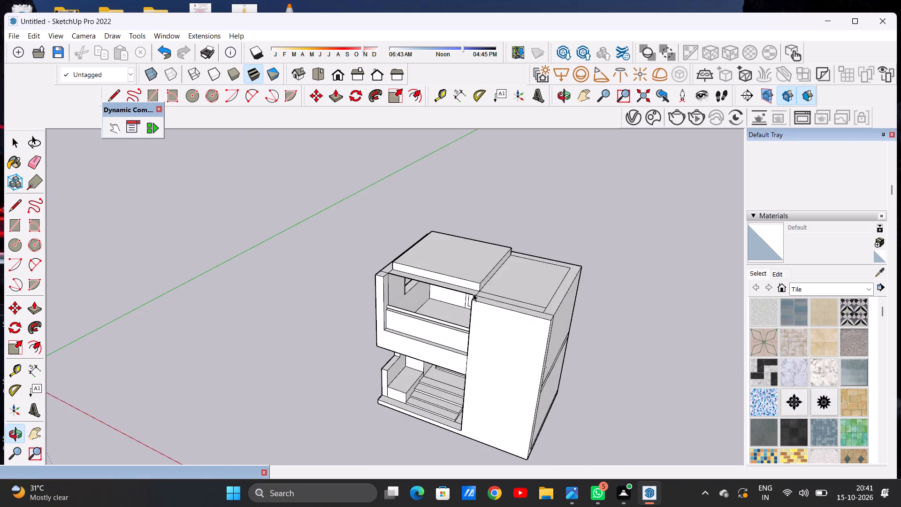
{"action": "scroll", "coordinate": [467, 298], "scroll_direction": "up", "scroll_amount": 4}
{"action": "middle_click_drag", "start_coordinate": [329, 301], "coordinate": [477, 285]}
{"action": "scroll", "coordinate": [429, 238], "scroll_direction": "up", "scroll_amount": 4}
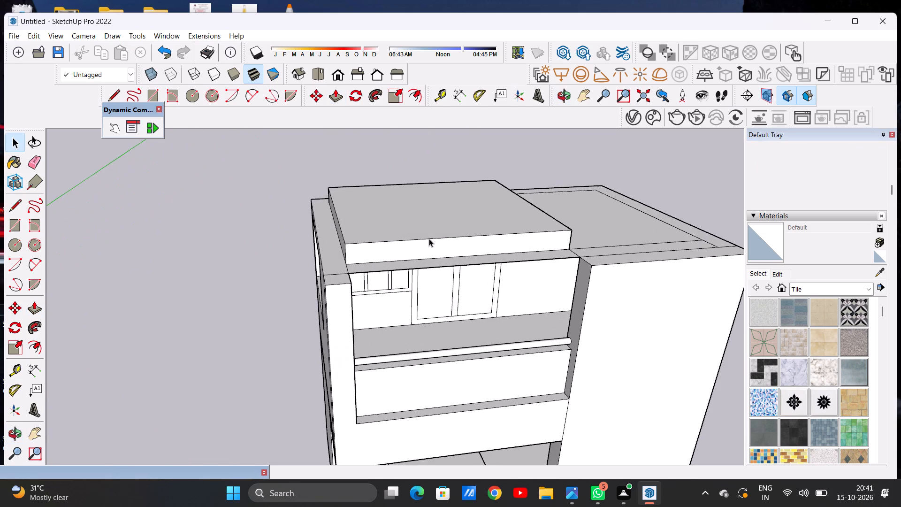
{"action": "key", "text": "p"}
{"action": "left_click", "coordinate": [396, 229]}
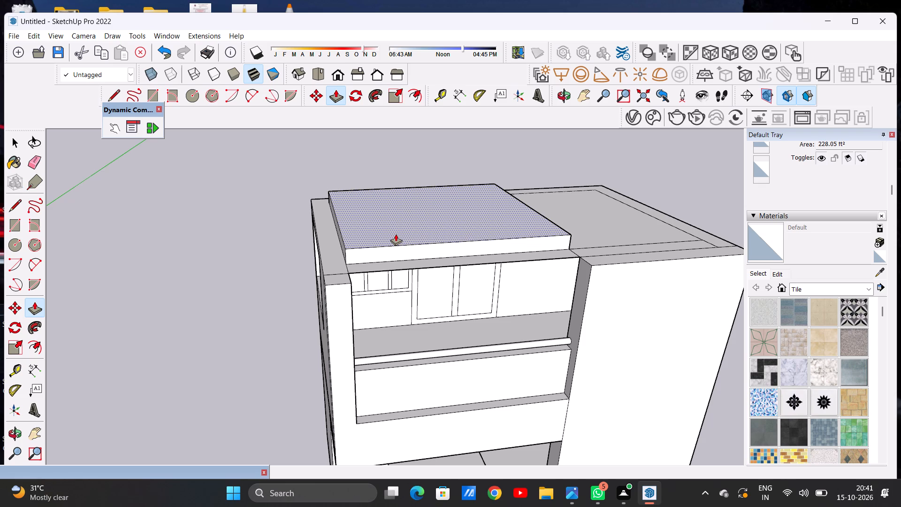
{"action": "left_click", "coordinate": [396, 236]}
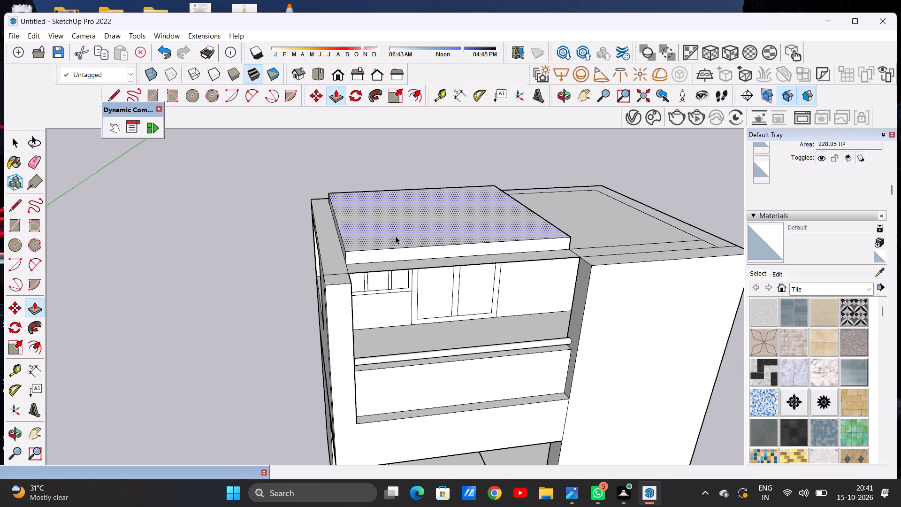
{"action": "key", "text": "space"}
Pull the slab's front face forward over the balcony, flush with the tall front panel's front face.
{"action": "middle_click_drag", "start_coordinate": [463, 269], "coordinate": [222, 258]}
{"action": "scroll", "coordinate": [341, 258], "scroll_direction": "up", "scroll_amount": 3}
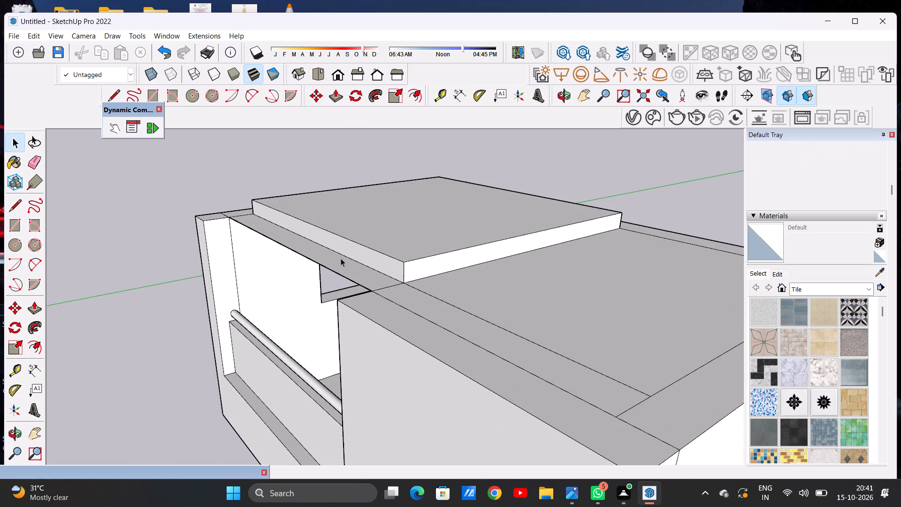
{"action": "key", "text": "p"}
{"action": "left_click", "coordinate": [382, 261]}
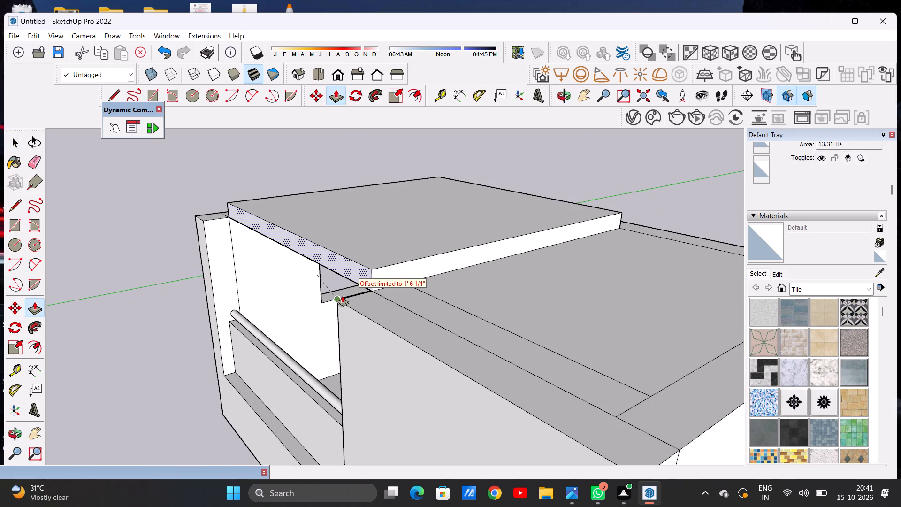
{"action": "left_click", "coordinate": [371, 289]}
{"action": "left_click", "coordinate": [363, 273]}
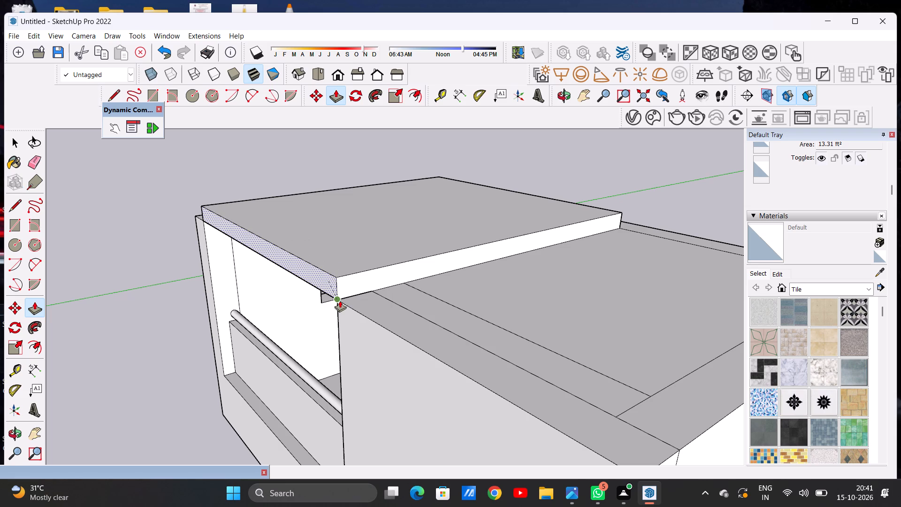
{"action": "left_click", "coordinate": [340, 300]}
{"action": "key", "text": "space"}
Pull the slab's side face outward over the balcony side wall to the wall's outer edge.
{"action": "scroll", "coordinate": [380, 253], "scroll_direction": "down", "scroll_amount": 8}
{"action": "middle_click_drag", "start_coordinate": [325, 305], "coordinate": [455, 234]}
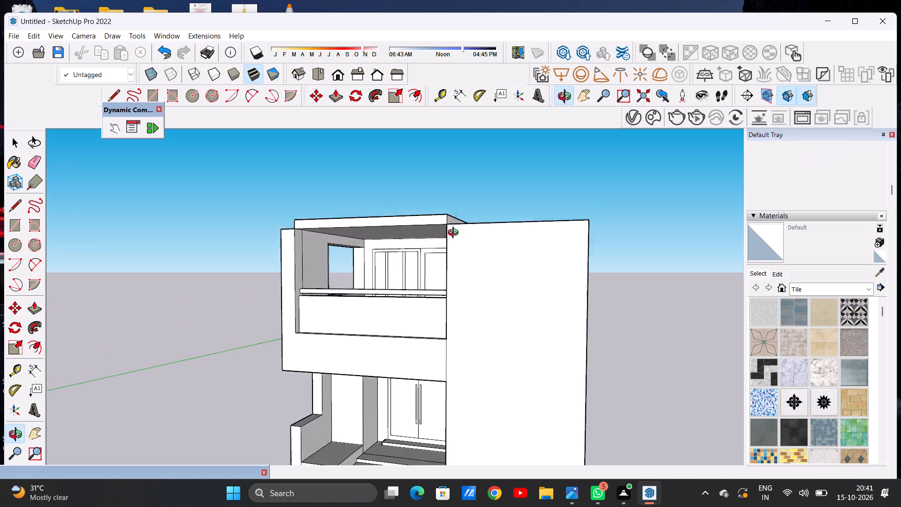
{"action": "middle_click_drag", "start_coordinate": [455, 234], "coordinate": [481, 239]}
{"action": "middle_click", "coordinate": [481, 239]}
{"action": "scroll", "coordinate": [455, 248], "scroll_direction": "up", "scroll_amount": 2}
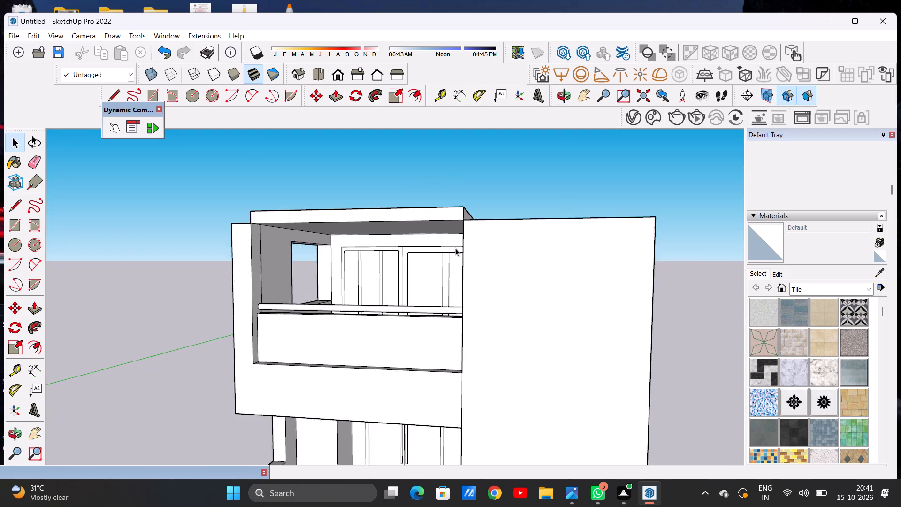
{"action": "scroll", "coordinate": [455, 248], "scroll_direction": "up", "scroll_amount": 1}
{"action": "scroll", "coordinate": [427, 241], "scroll_direction": "down", "scroll_amount": 4}
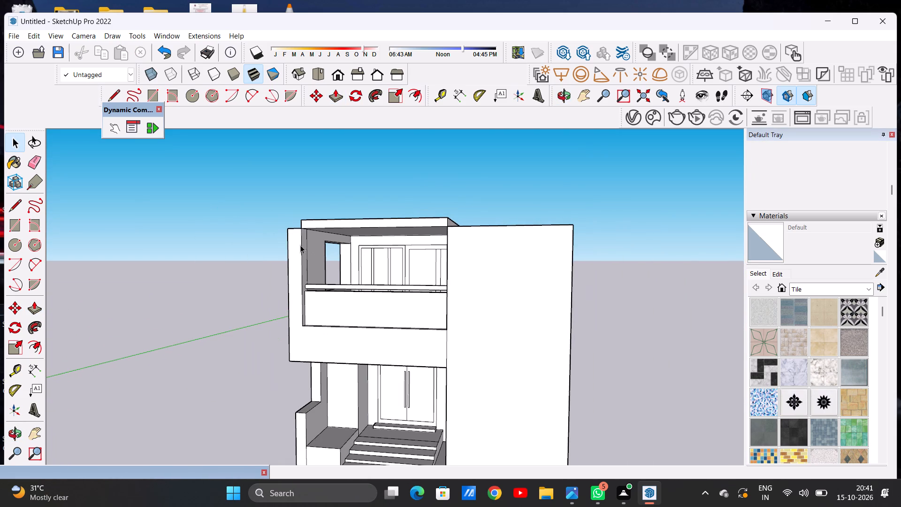
{"action": "middle_click_drag", "start_coordinate": [300, 245], "coordinate": [421, 330]}
{"action": "scroll", "coordinate": [342, 289], "scroll_direction": "up", "scroll_amount": 6}
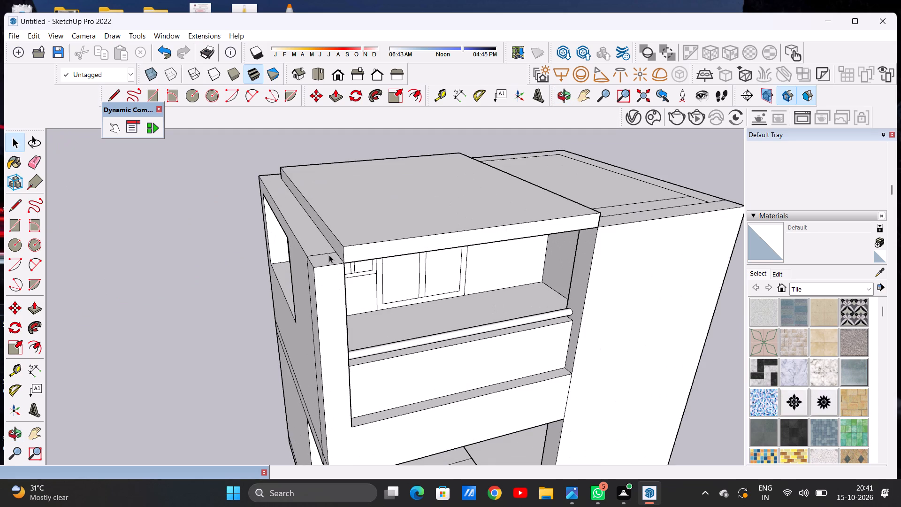
{"action": "middle_click_drag", "start_coordinate": [326, 257], "coordinate": [332, 299]}
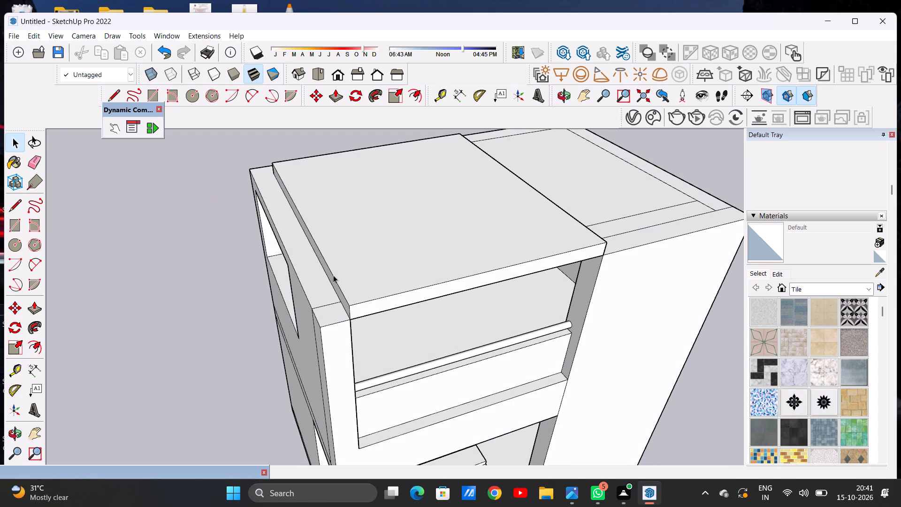
{"action": "scroll", "coordinate": [339, 304], "scroll_direction": "up", "scroll_amount": 2}
{"action": "key", "text": "p"}
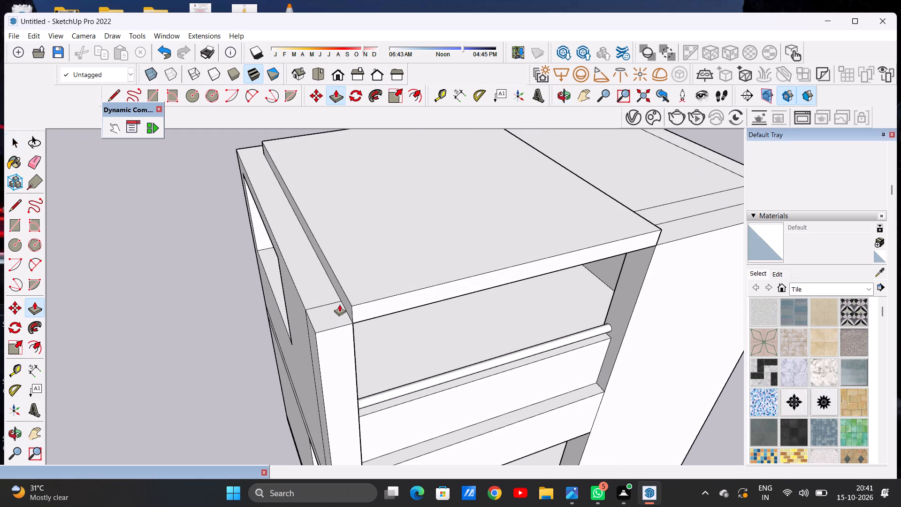
{"action": "scroll", "coordinate": [348, 305], "scroll_direction": "up", "scroll_amount": 4}
{"action": "left_click", "coordinate": [348, 305]}
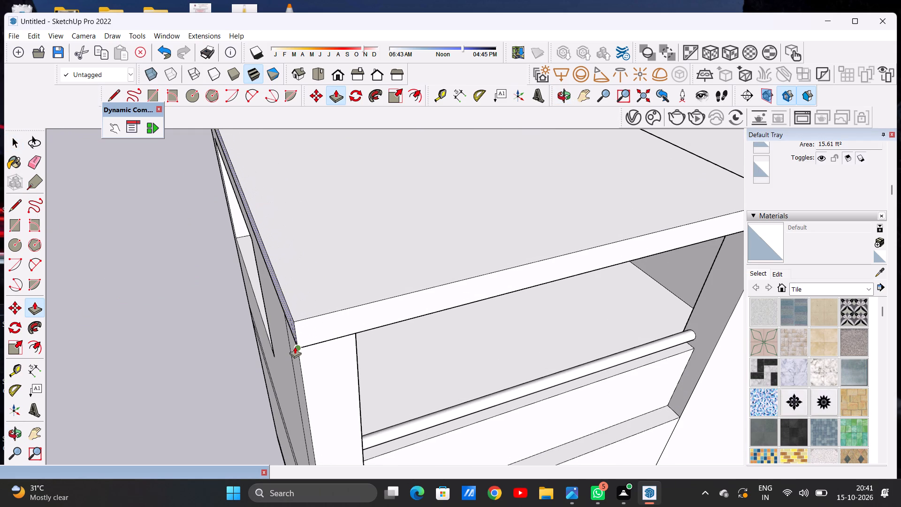
{"action": "left_click", "coordinate": [295, 346]}
{"action": "key", "text": "space"}
Examine the extended roof slab from the front, the side and above.
{"action": "scroll", "coordinate": [281, 307], "scroll_direction": "down", "scroll_amount": 13}
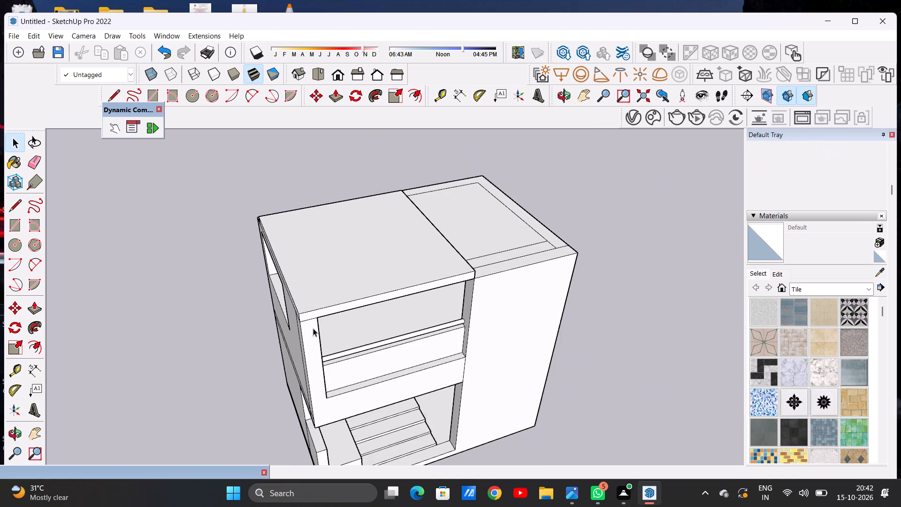
{"action": "middle_click_drag", "start_coordinate": [288, 313], "coordinate": [197, 177]}
{"action": "scroll", "coordinate": [325, 230], "scroll_direction": "down", "scroll_amount": 9}
{"action": "scroll", "coordinate": [350, 234], "scroll_direction": "up", "scroll_amount": 3}
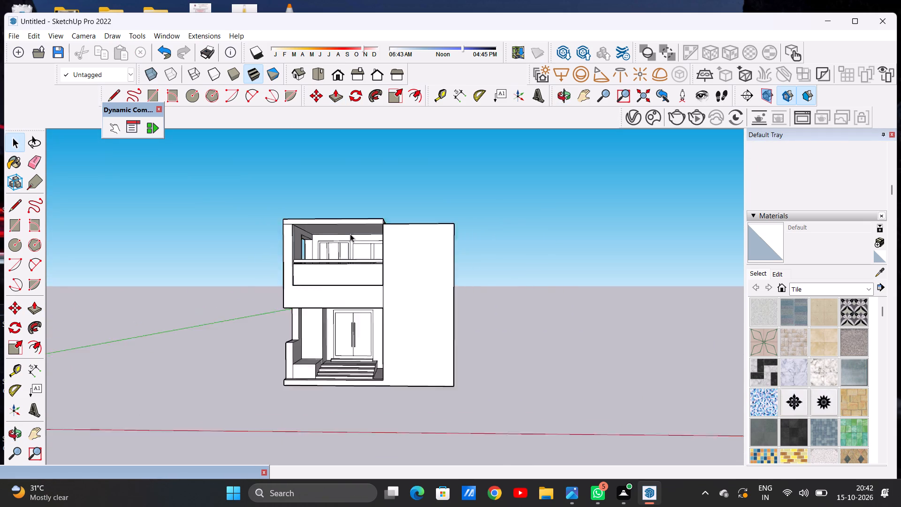
{"action": "scroll", "coordinate": [350, 234], "scroll_direction": "up", "scroll_amount": 4}
{"action": "scroll", "coordinate": [339, 242], "scroll_direction": "down", "scroll_amount": 4}
{"action": "middle_click_drag", "start_coordinate": [395, 233], "coordinate": [247, 393]}
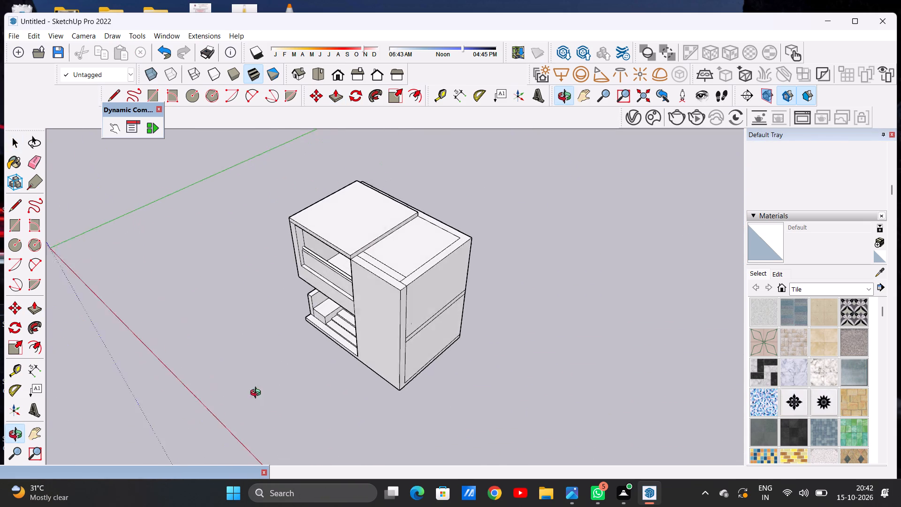
{"action": "middle_click_drag", "start_coordinate": [270, 394], "coordinate": [303, 410]}
{"action": "scroll", "coordinate": [343, 230], "scroll_direction": "up", "scroll_amount": 5}
{"action": "middle_click_drag", "start_coordinate": [437, 210], "coordinate": [183, 277]}
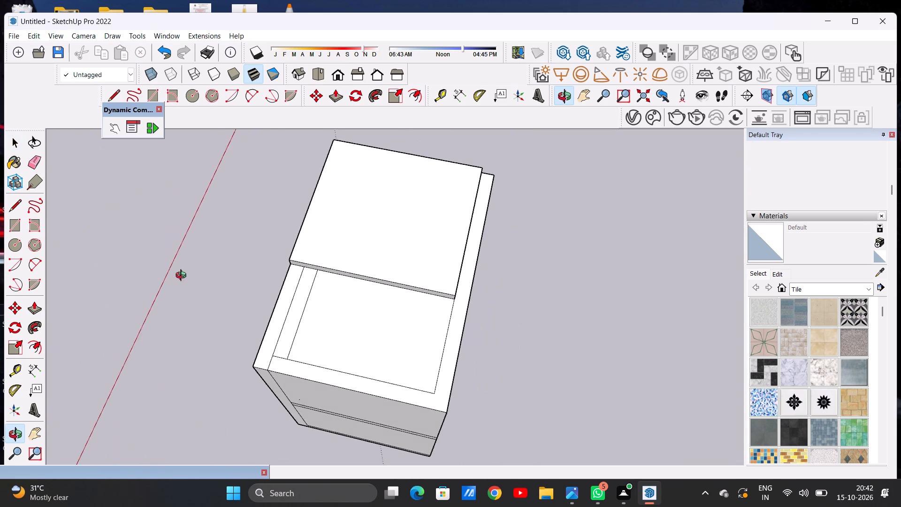
{"action": "middle_click_drag", "start_coordinate": [183, 277], "coordinate": [487, 219]}
{"action": "scroll", "coordinate": [385, 235], "scroll_direction": "down", "scroll_amount": 6}
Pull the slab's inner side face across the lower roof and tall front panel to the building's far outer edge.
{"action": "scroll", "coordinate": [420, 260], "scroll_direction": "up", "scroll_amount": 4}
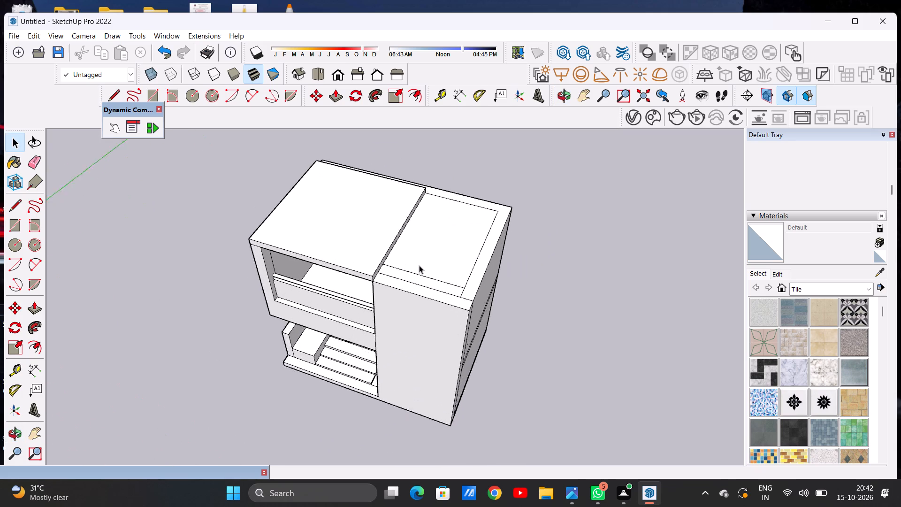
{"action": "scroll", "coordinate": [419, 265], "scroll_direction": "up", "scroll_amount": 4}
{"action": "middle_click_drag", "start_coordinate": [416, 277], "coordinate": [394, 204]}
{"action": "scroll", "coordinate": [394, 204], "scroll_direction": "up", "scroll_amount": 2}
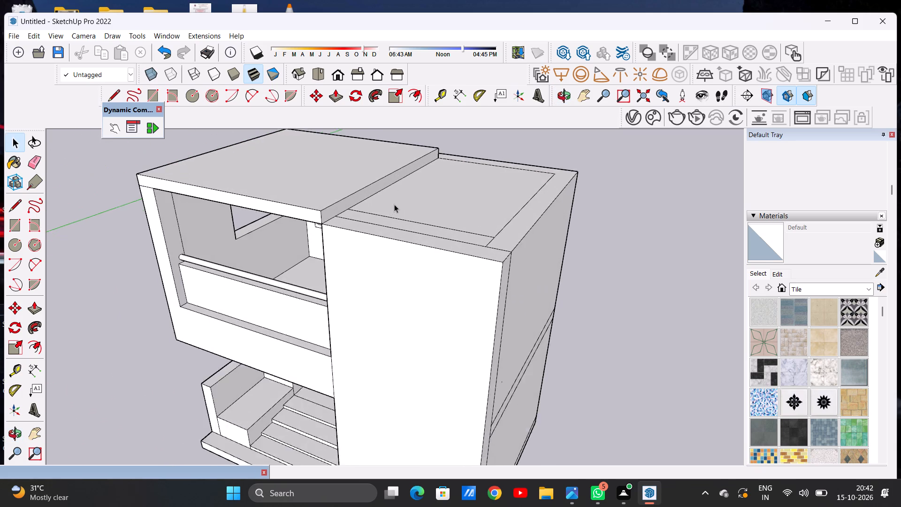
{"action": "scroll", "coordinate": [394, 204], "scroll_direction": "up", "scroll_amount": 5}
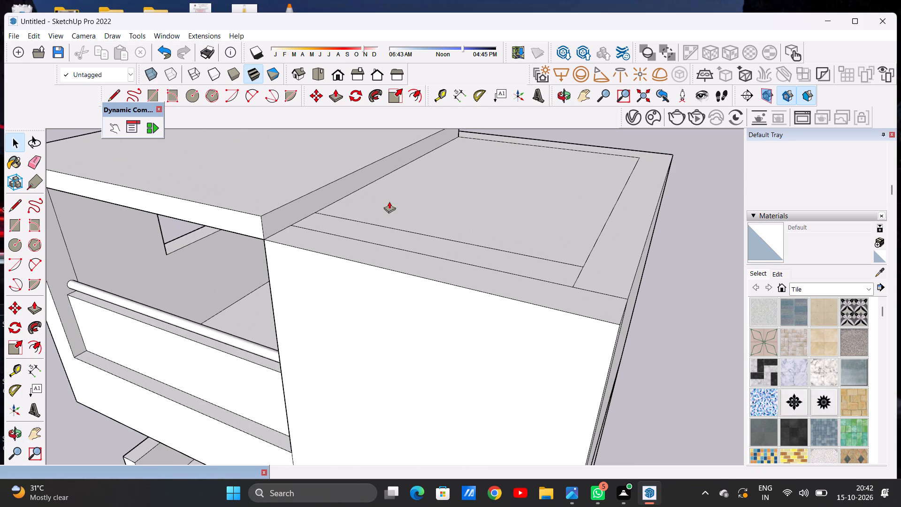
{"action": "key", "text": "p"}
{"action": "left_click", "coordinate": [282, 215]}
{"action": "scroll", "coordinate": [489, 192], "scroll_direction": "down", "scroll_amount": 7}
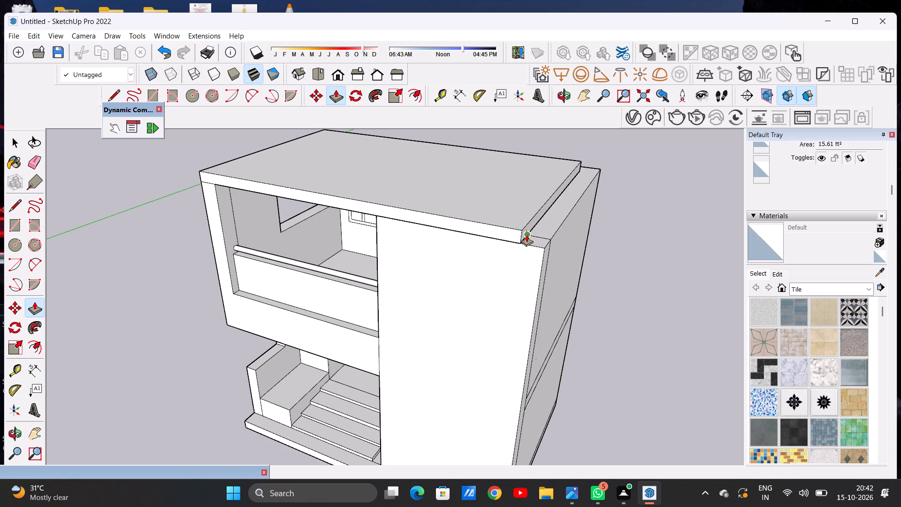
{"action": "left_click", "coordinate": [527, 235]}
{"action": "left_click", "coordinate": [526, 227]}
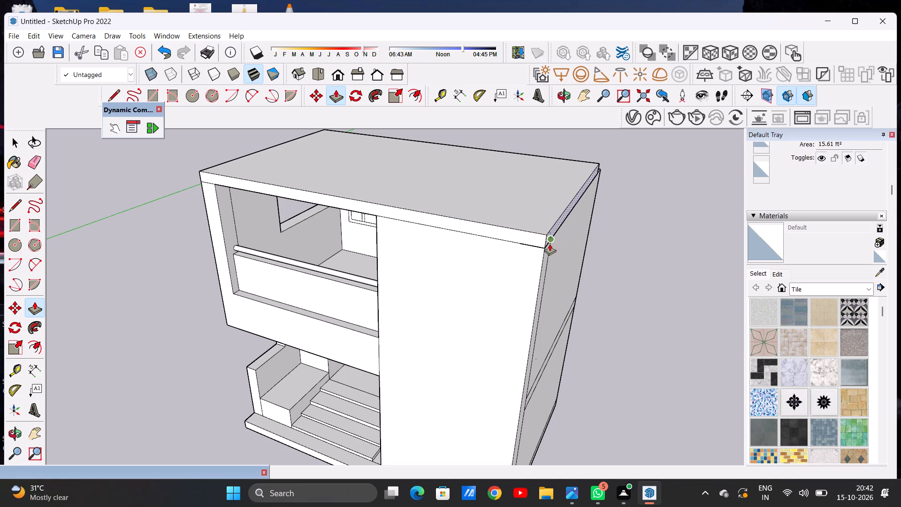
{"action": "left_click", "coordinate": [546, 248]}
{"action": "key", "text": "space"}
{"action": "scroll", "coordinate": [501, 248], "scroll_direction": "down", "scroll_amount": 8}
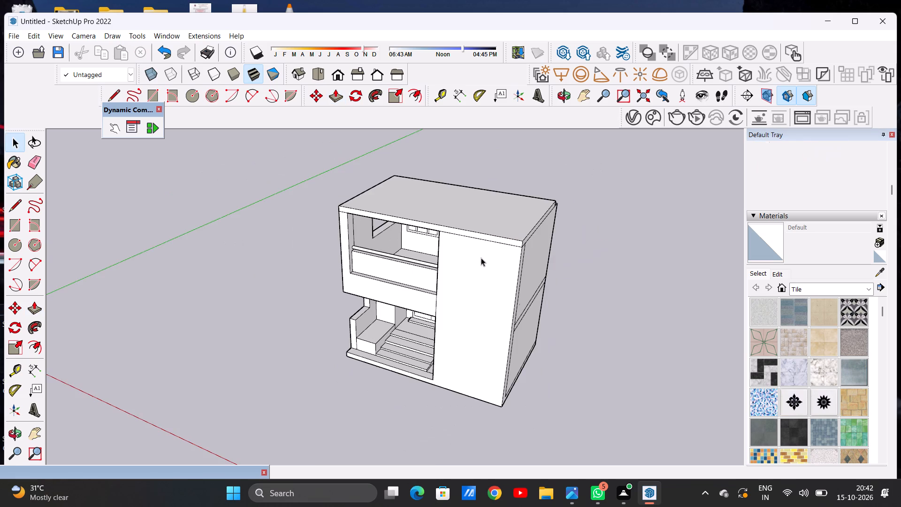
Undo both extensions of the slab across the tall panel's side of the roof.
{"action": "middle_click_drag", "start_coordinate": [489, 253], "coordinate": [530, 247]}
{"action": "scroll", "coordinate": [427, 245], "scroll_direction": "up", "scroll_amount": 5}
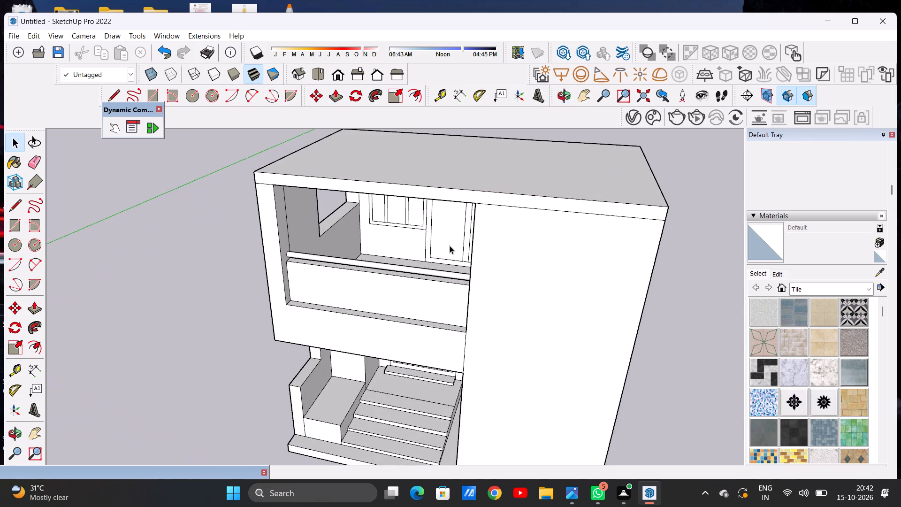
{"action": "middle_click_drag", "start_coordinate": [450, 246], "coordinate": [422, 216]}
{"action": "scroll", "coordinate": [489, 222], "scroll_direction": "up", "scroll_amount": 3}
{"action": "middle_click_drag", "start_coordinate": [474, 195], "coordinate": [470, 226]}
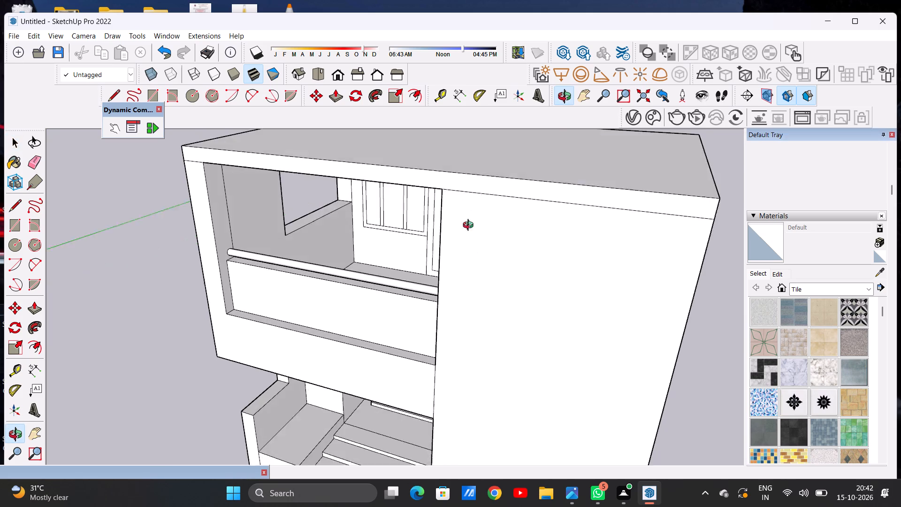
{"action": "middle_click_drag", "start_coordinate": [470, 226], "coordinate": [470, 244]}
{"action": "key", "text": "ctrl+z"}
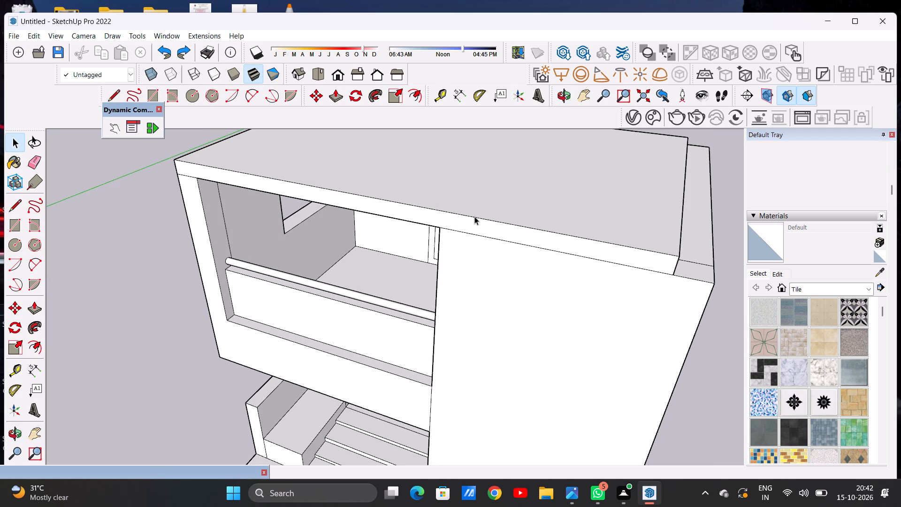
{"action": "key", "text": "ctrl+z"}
Draw a short vertical line splitting the slab's inner side face where the tall front panel's back edge meets it.
{"action": "scroll", "coordinate": [484, 222], "scroll_direction": "down", "scroll_amount": 7}
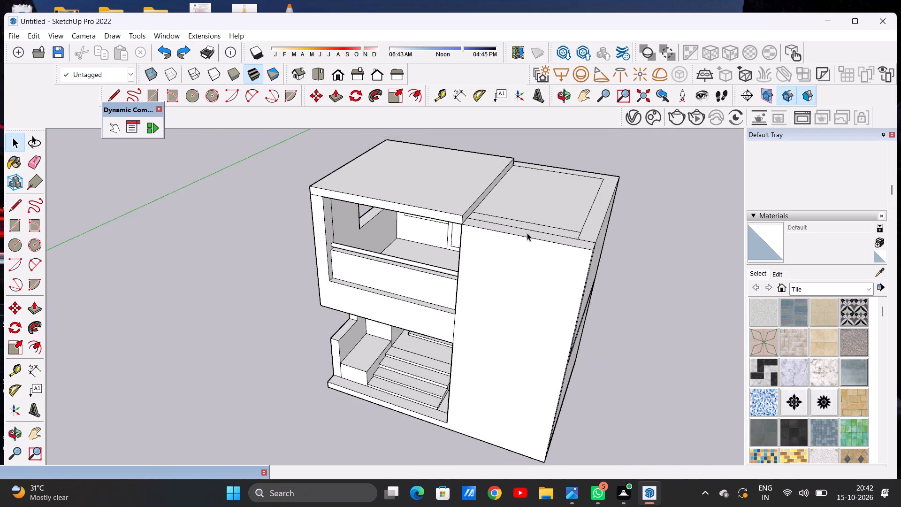
{"action": "middle_click_drag", "start_coordinate": [527, 233], "coordinate": [525, 286]}
{"action": "scroll", "coordinate": [504, 281], "scroll_direction": "up", "scroll_amount": 4}
{"action": "middle_click_drag", "start_coordinate": [526, 270], "coordinate": [460, 263]}
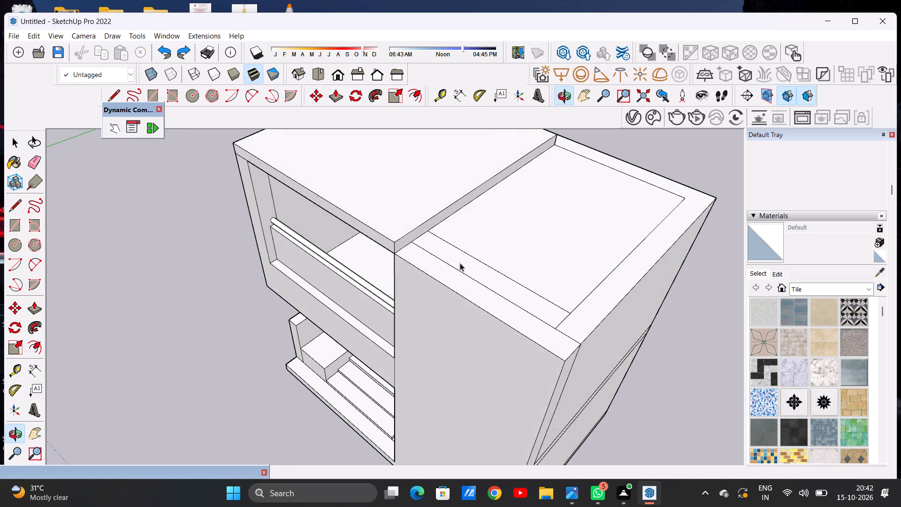
{"action": "scroll", "coordinate": [502, 254], "scroll_direction": "down", "scroll_amount": 6}
{"action": "scroll", "coordinate": [499, 271], "scroll_direction": "up", "scroll_amount": 5}
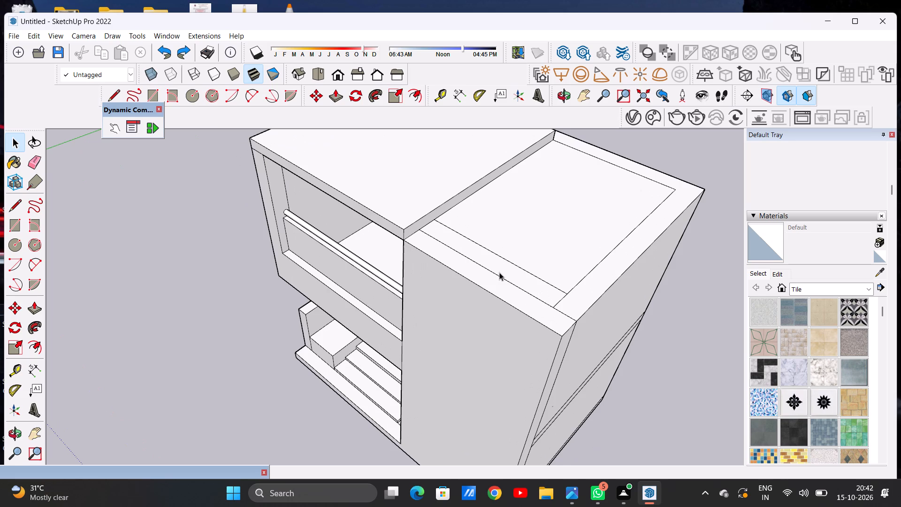
{"action": "key", "text": "p"}
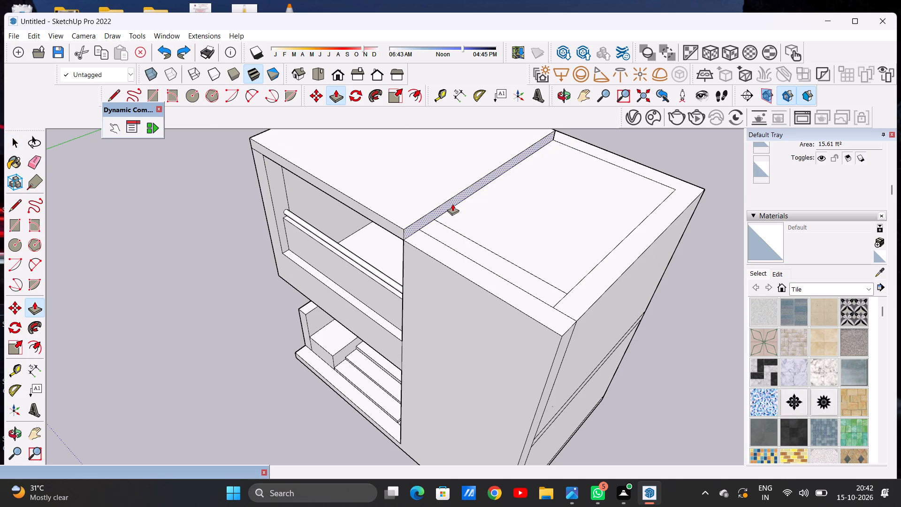
{"action": "key", "text": "space"}
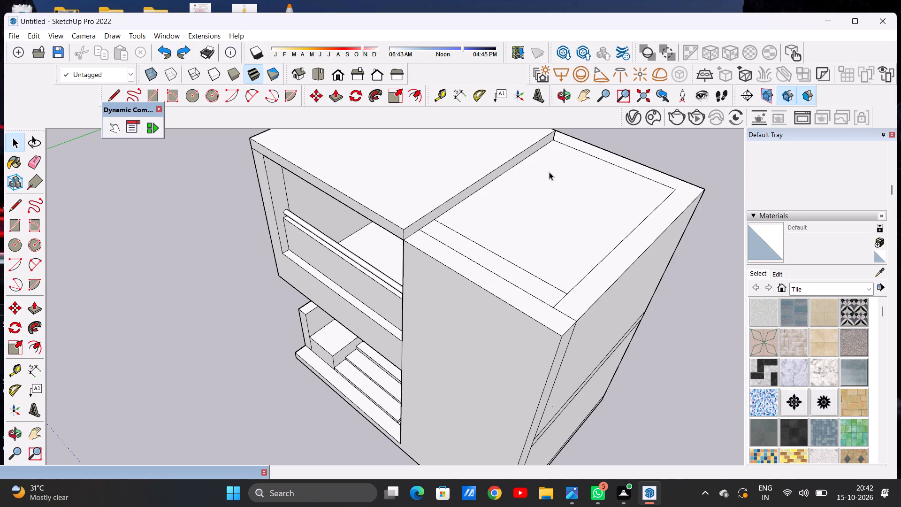
{"action": "key", "text": "l"}
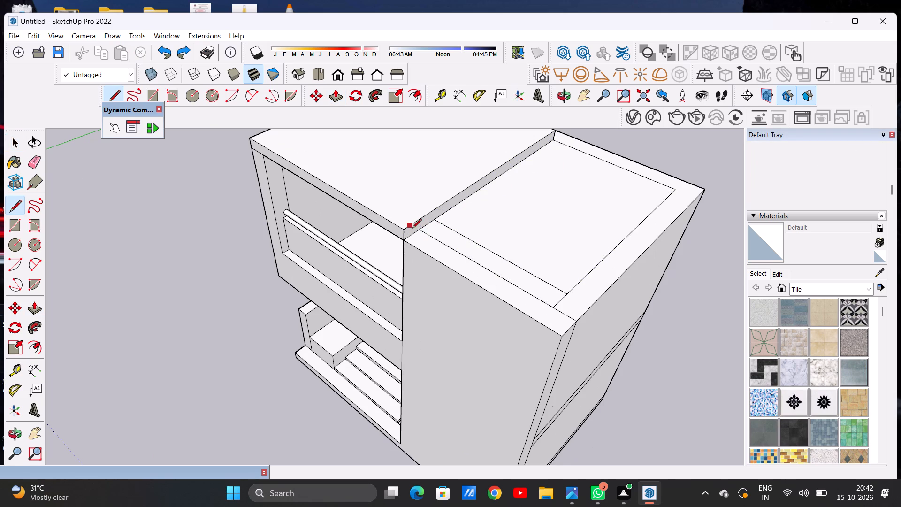
{"action": "left_click", "coordinate": [418, 229]}
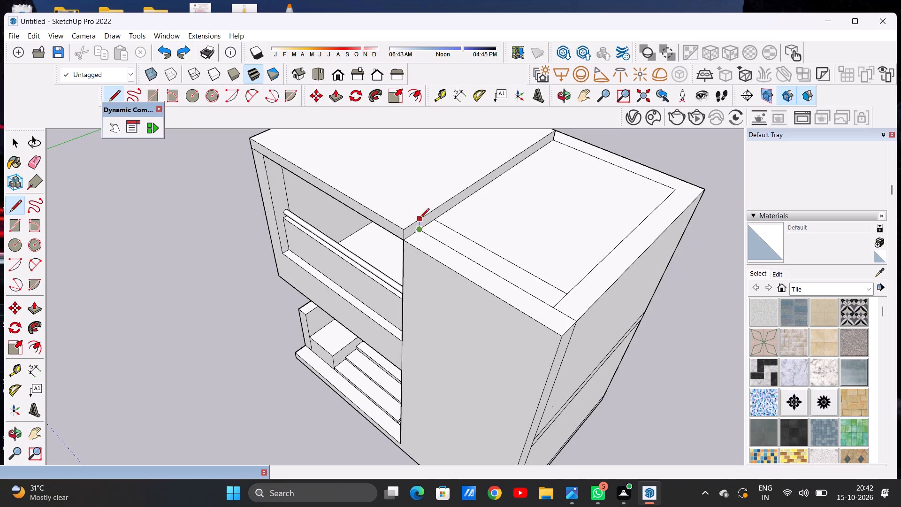
{"action": "left_click", "coordinate": [420, 219]}
{"action": "key", "text": "space"}
Pull the slab's inner side face behind the split line across the lower roof to the building's far outer edge.
{"action": "type", "text": "P"}
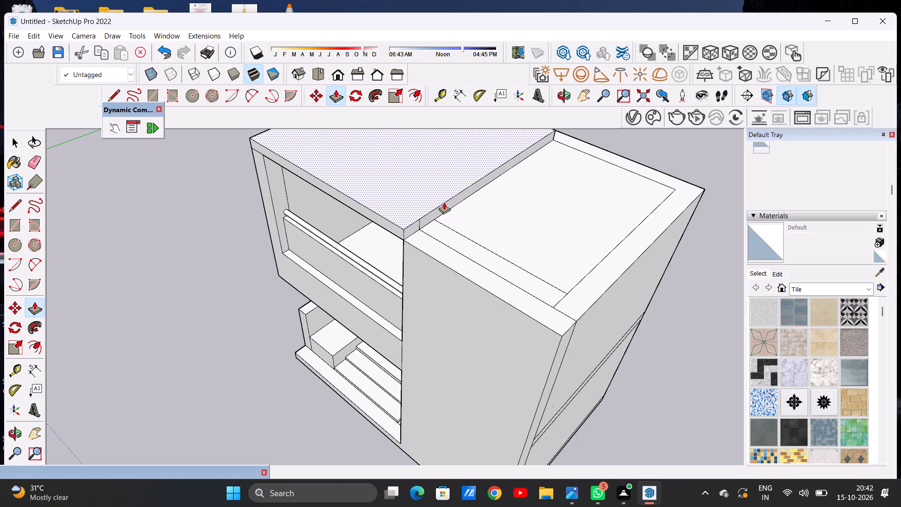
{"action": "scroll", "coordinate": [449, 200], "scroll_direction": "up", "scroll_amount": 6}
{"action": "left_click", "coordinate": [436, 217]}
{"action": "scroll", "coordinate": [543, 223], "scroll_direction": "down", "scroll_amount": 13}
{"action": "scroll", "coordinate": [597, 251], "scroll_direction": "up", "scroll_amount": 8}
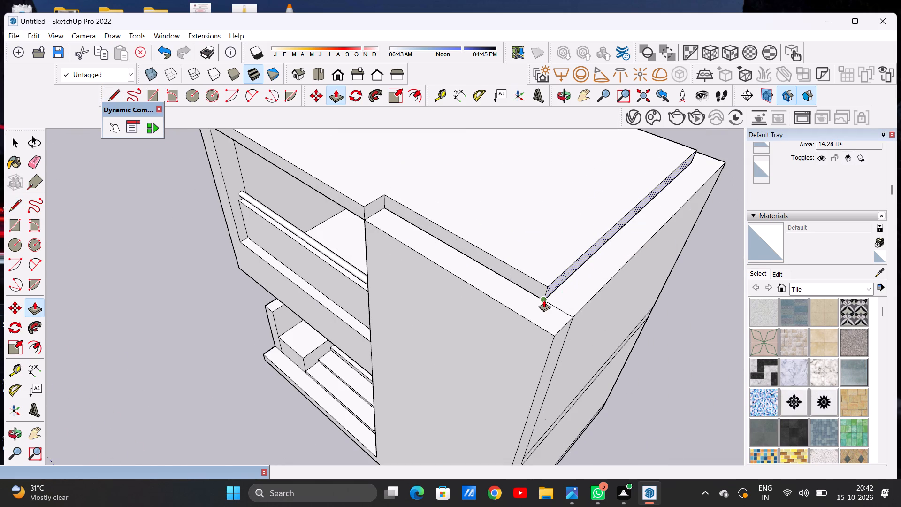
{"action": "left_click", "coordinate": [544, 300]}
{"action": "left_click", "coordinate": [549, 290]}
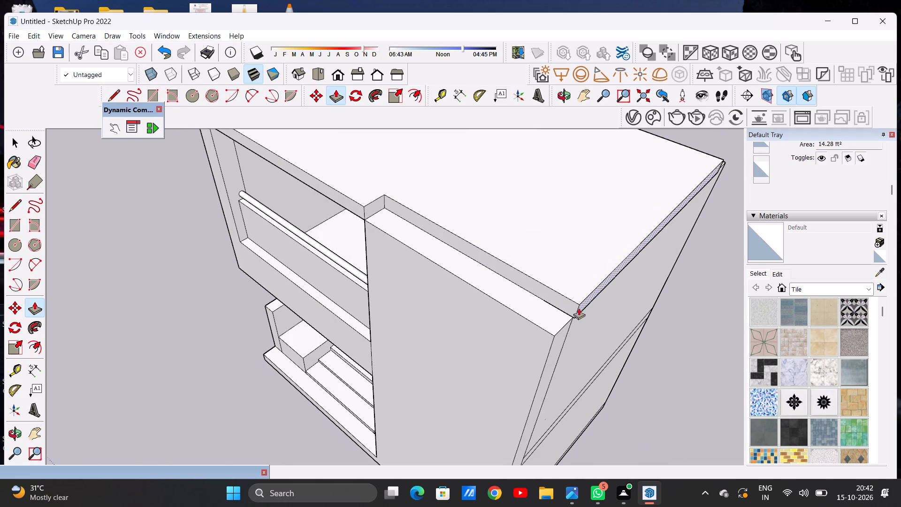
{"action": "left_click", "coordinate": [574, 317]}
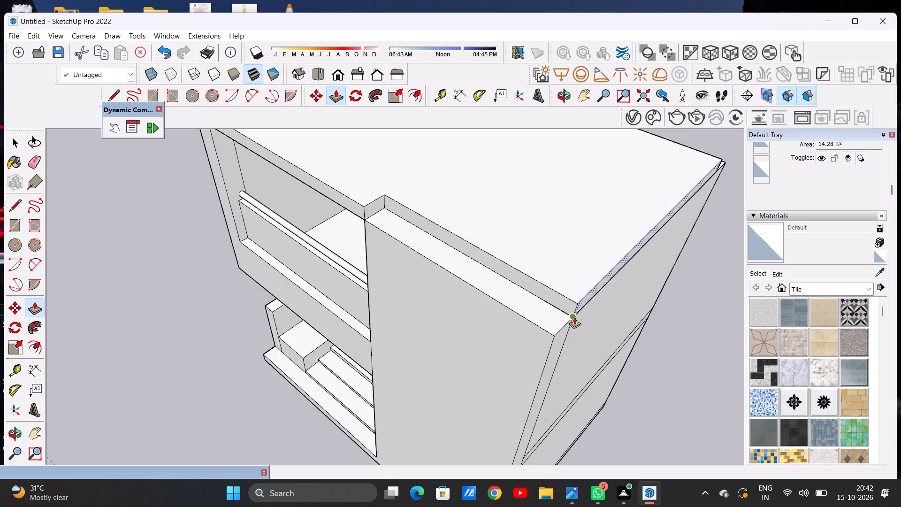
{"action": "key", "text": "space"}
Raise the top face of the tall front panel level with the top of the roof slab.
{"action": "scroll", "coordinate": [565, 272], "scroll_direction": "down", "scroll_amount": 14}
{"action": "middle_click_drag", "start_coordinate": [510, 313], "coordinate": [549, 306]}
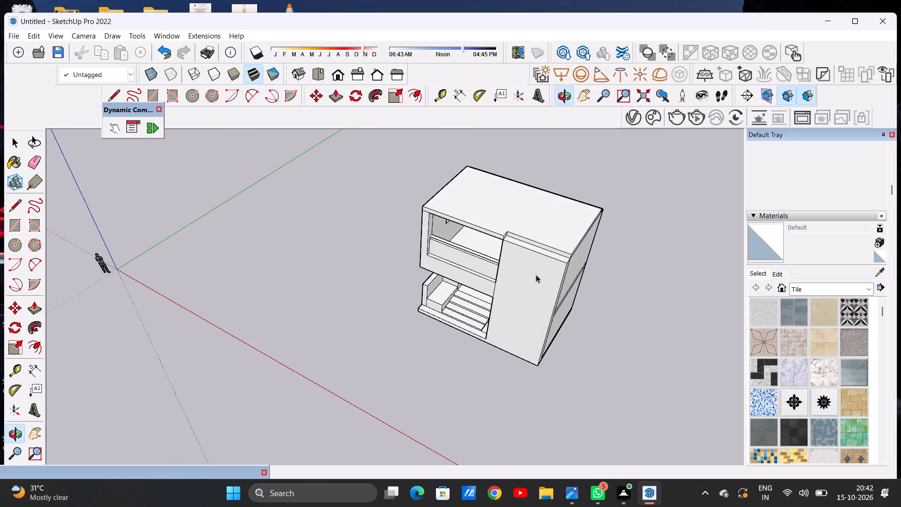
{"action": "scroll", "coordinate": [530, 256], "scroll_direction": "up", "scroll_amount": 2}
{"action": "scroll", "coordinate": [529, 255], "scroll_direction": "down", "scroll_amount": 1}
{"action": "scroll", "coordinate": [529, 255], "scroll_direction": "up", "scroll_amount": 7}
{"action": "key", "text": "p"}
{"action": "scroll", "coordinate": [599, 254], "scroll_direction": "up", "scroll_amount": 3}
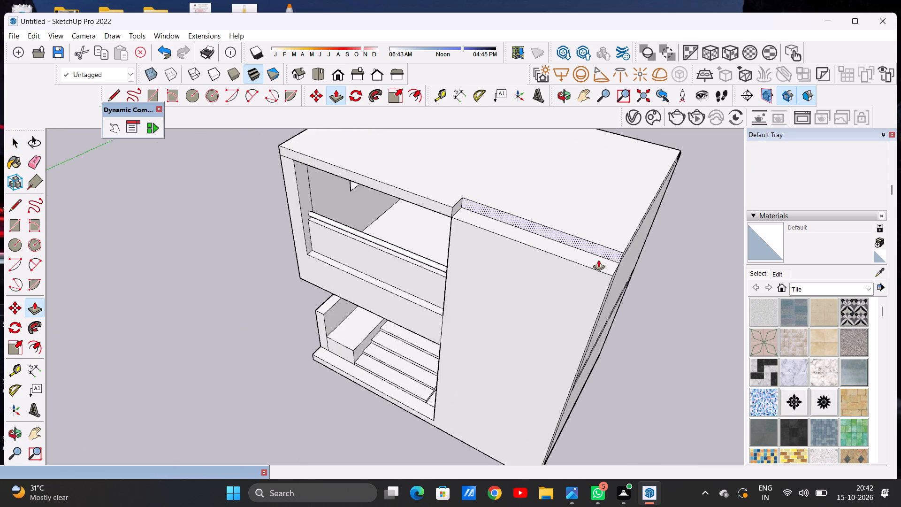
{"action": "scroll", "coordinate": [598, 260], "scroll_direction": "up", "scroll_amount": 3}
{"action": "left_click", "coordinate": [607, 263]}
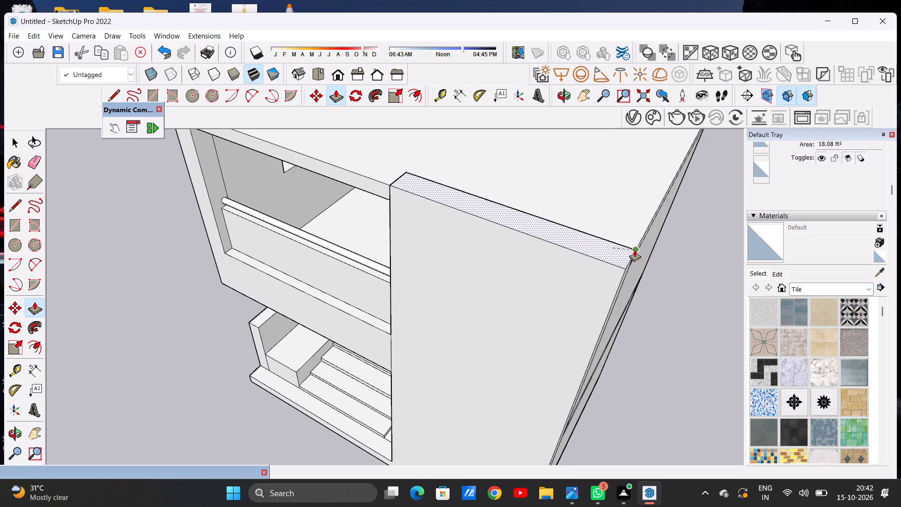
{"action": "left_click", "coordinate": [634, 250]}
{"action": "key", "text": "space"}
Examine the raised front panel and extended roof slab from the front, the side and above.
{"action": "scroll", "coordinate": [498, 268], "scroll_direction": "down", "scroll_amount": 14}
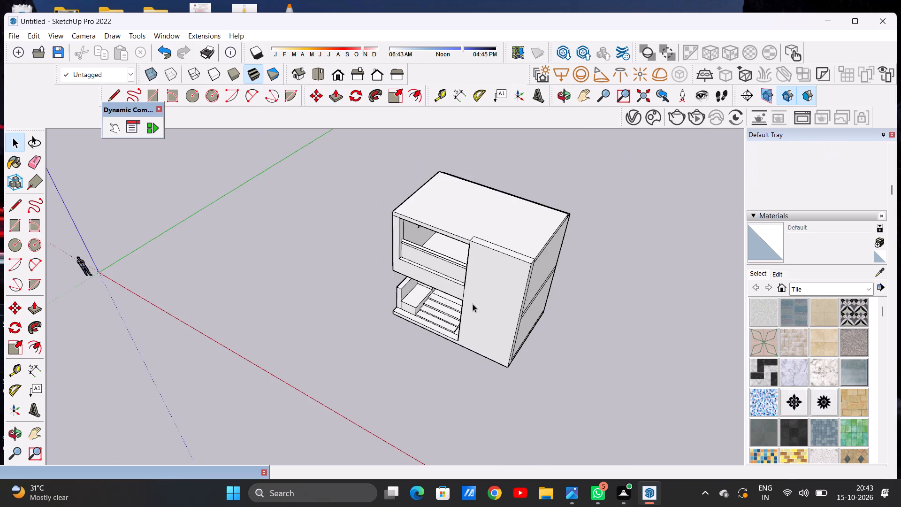
{"action": "middle_click_drag", "start_coordinate": [479, 304], "coordinate": [536, 234]}
{"action": "scroll", "coordinate": [487, 247], "scroll_direction": "up", "scroll_amount": 5}
{"action": "middle_click_drag", "start_coordinate": [408, 265], "coordinate": [537, 246]}
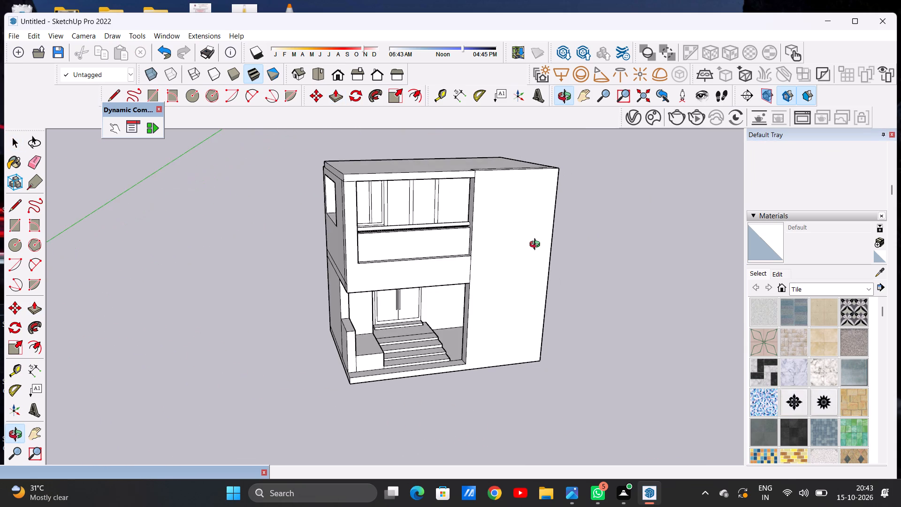
{"action": "middle_click_drag", "start_coordinate": [537, 246], "coordinate": [458, 249]}
{"action": "middle_click", "coordinate": [475, 241]}
{"action": "middle_click_drag", "start_coordinate": [480, 233], "coordinate": [462, 223]}
{"action": "middle_click_drag", "start_coordinate": [457, 222], "coordinate": [451, 208]}
{"action": "scroll", "coordinate": [492, 196], "scroll_direction": "up", "scroll_amount": 2}
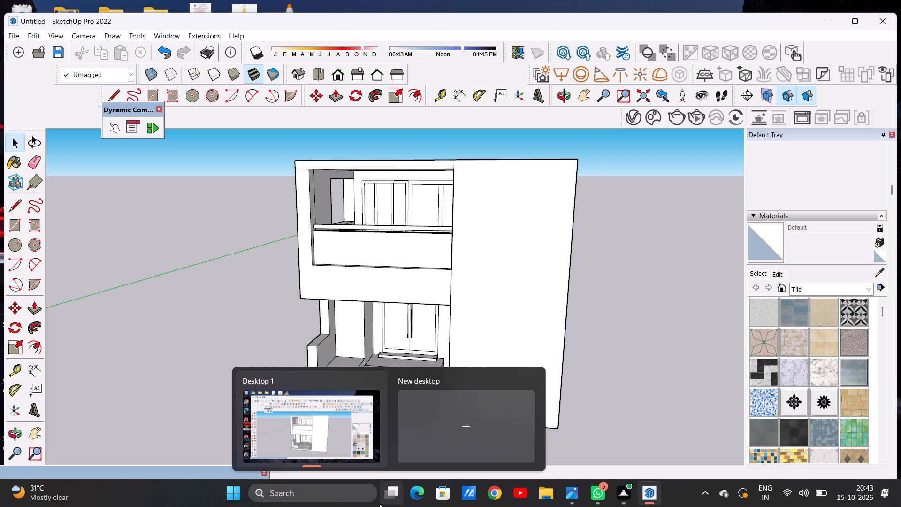
{"action": "scroll", "coordinate": [383, 322], "scroll_direction": "down", "scroll_amount": 8}
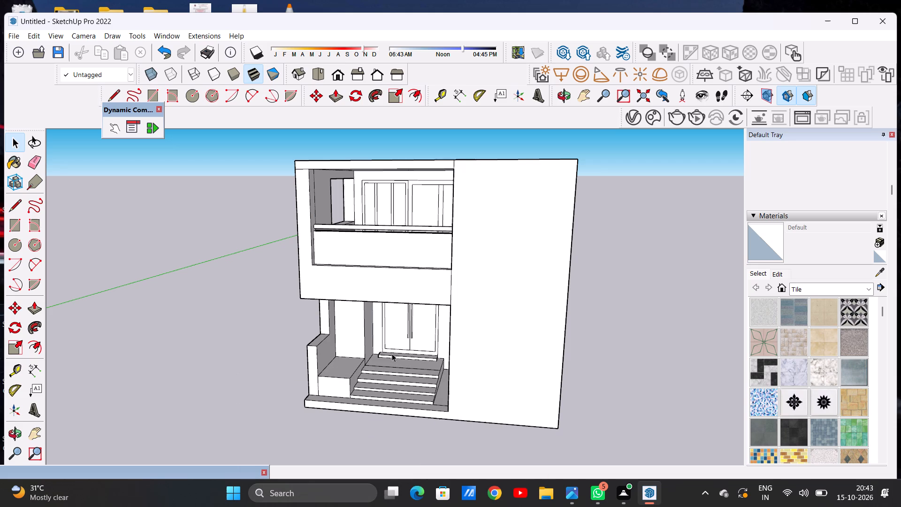
{"action": "scroll", "coordinate": [392, 353], "scroll_direction": "down", "scroll_amount": 13}
{"action": "scroll", "coordinate": [434, 283], "scroll_direction": "up", "scroll_amount": 7}
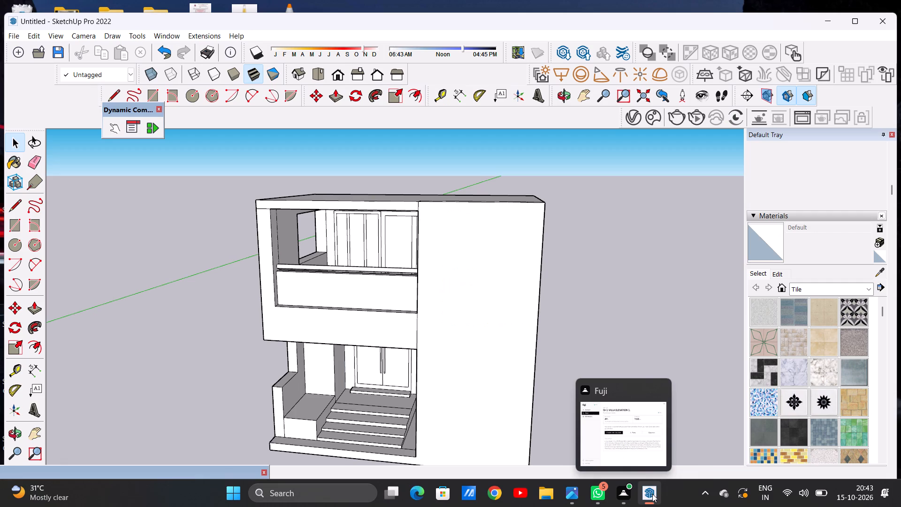
{"action": "left_click", "coordinate": [625, 440]}
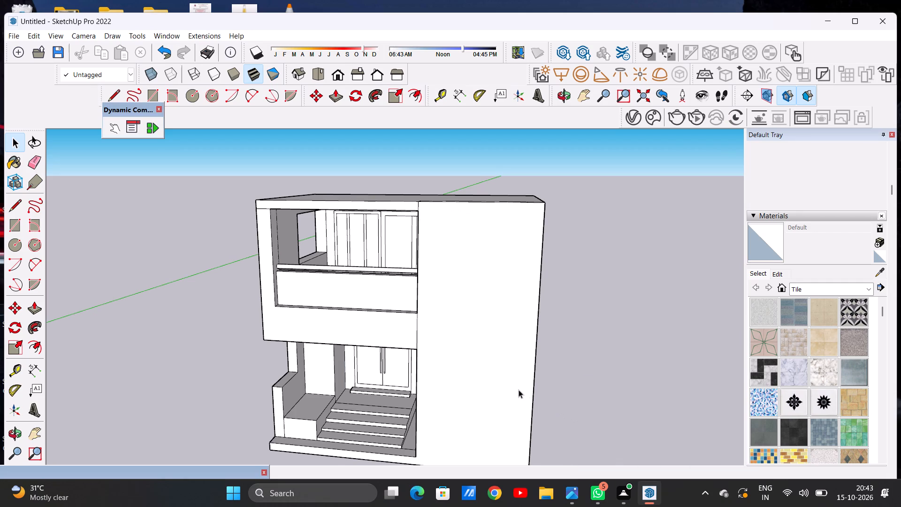
{"action": "scroll", "coordinate": [519, 390], "scroll_direction": "down", "scroll_amount": 5}
{"action": "scroll", "coordinate": [487, 348], "scroll_direction": "up", "scroll_amount": 4}
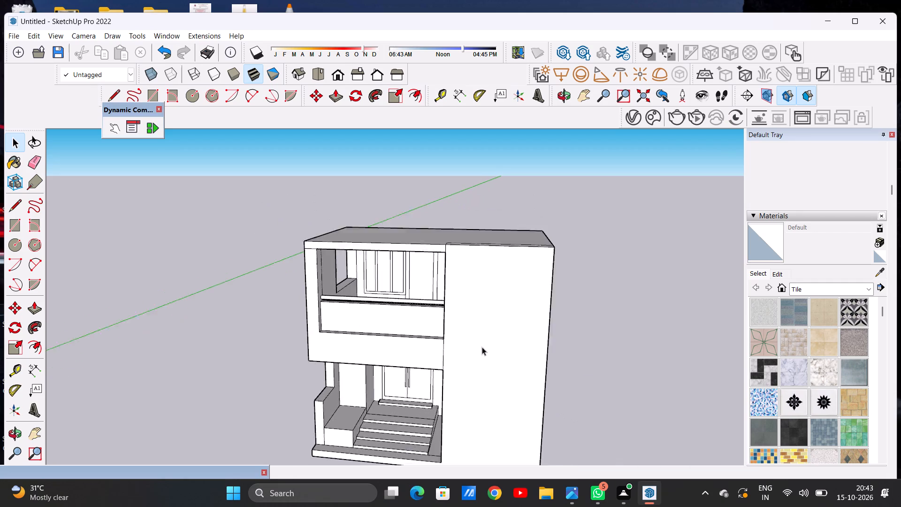
{"action": "scroll", "coordinate": [482, 347], "scroll_direction": "up", "scroll_amount": 2}
{"action": "middle_click_drag", "start_coordinate": [468, 361], "coordinate": [490, 349]}
{"action": "scroll", "coordinate": [496, 347], "scroll_direction": "down", "scroll_amount": 5}
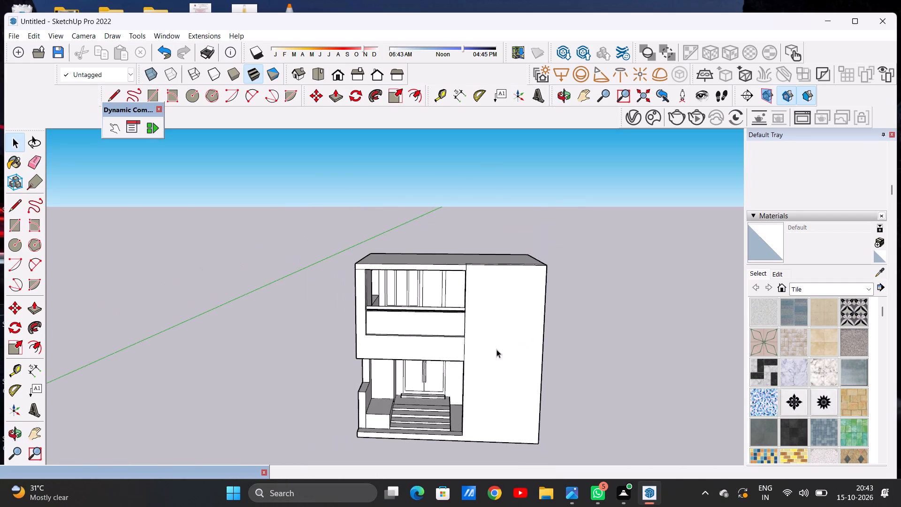
{"action": "middle_click_drag", "start_coordinate": [488, 307], "coordinate": [478, 394]}
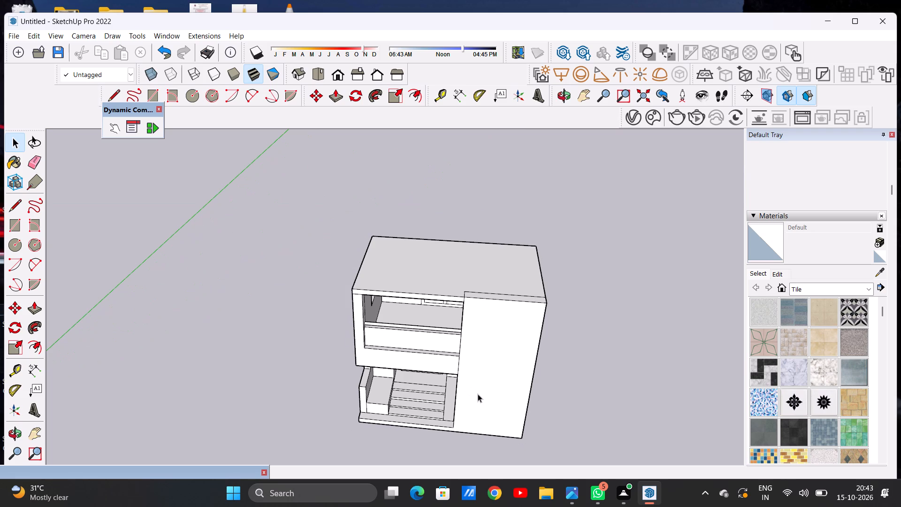
{"action": "middle_click_drag", "start_coordinate": [483, 272], "coordinate": [175, 311]}
{"action": "scroll", "coordinate": [344, 338], "scroll_direction": "up", "scroll_amount": 3}
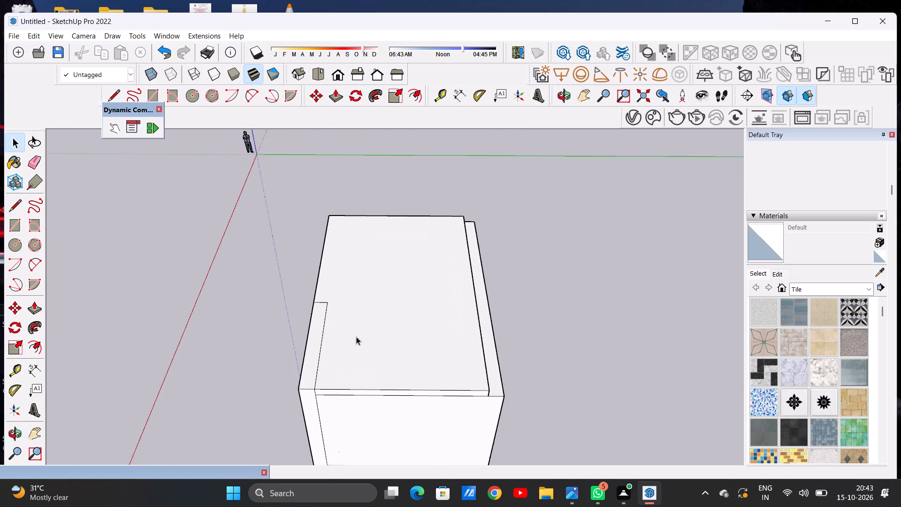
{"action": "middle_click_drag", "start_coordinate": [339, 320], "coordinate": [248, 315]}
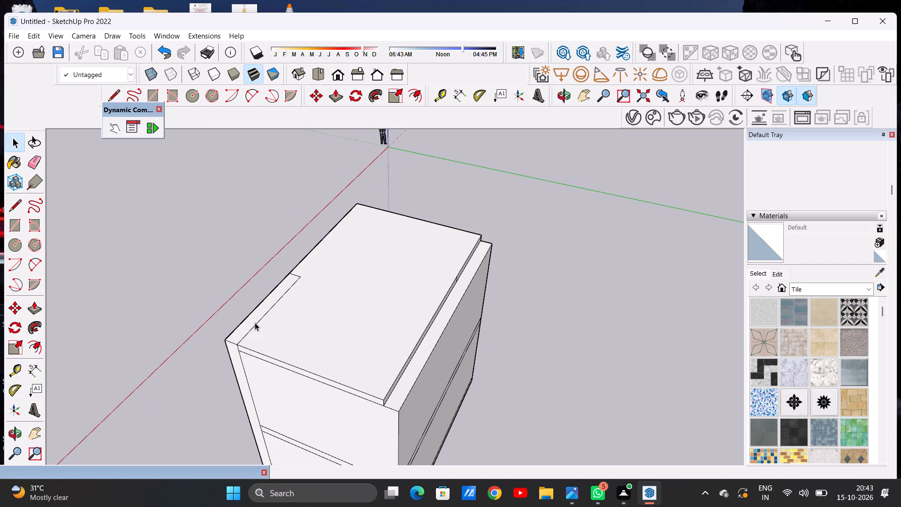
Draw a rectangle on the roof slab from mid-roof to near the tall panel's back edge at the outer corner.
{"action": "key", "text": "l"}
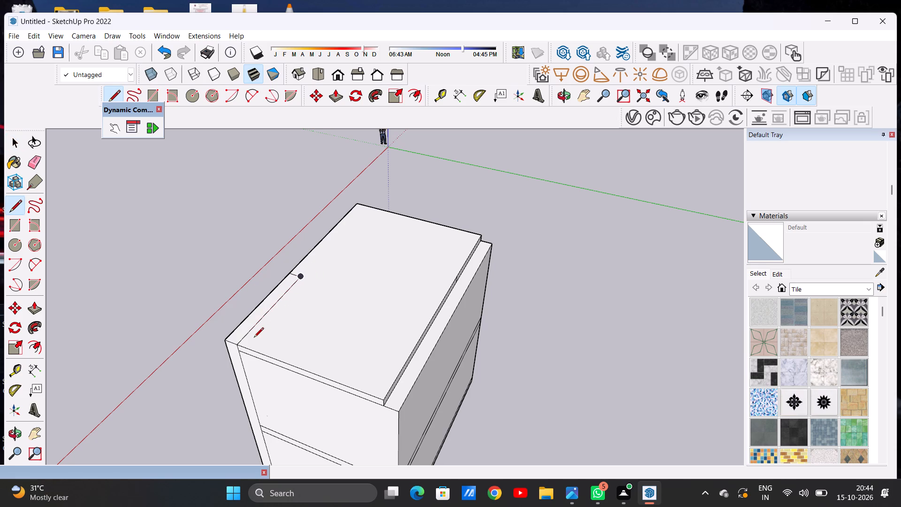
{"action": "key", "text": "space"}
{"action": "type", "text": "R"}
{"action": "scroll", "coordinate": [112, 437], "scroll_direction": "down", "scroll_amount": 5}
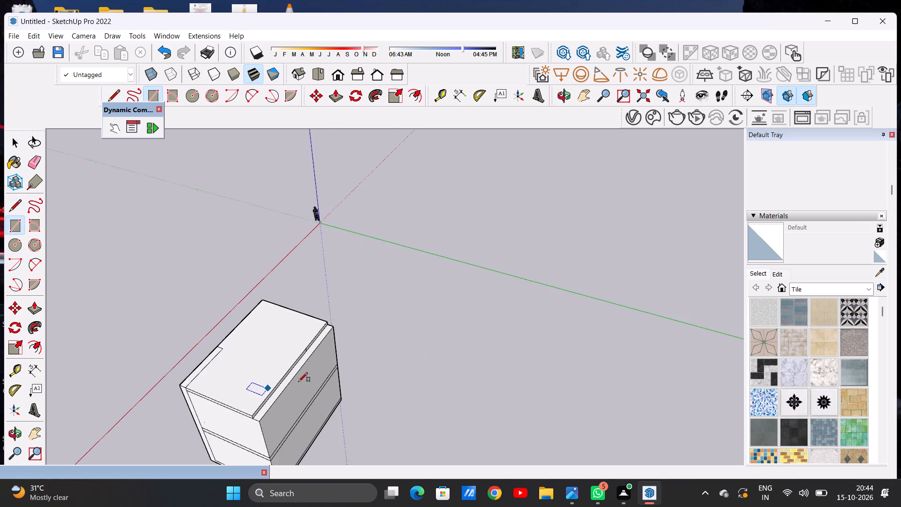
{"action": "scroll", "coordinate": [298, 382], "scroll_direction": "down", "scroll_amount": 6}
{"action": "middle_click_drag", "start_coordinate": [219, 349], "coordinate": [487, 298]}
{"action": "scroll", "coordinate": [420, 307], "scroll_direction": "down", "scroll_amount": 4}
{"action": "middle_click_drag", "start_coordinate": [404, 375], "coordinate": [457, 389]}
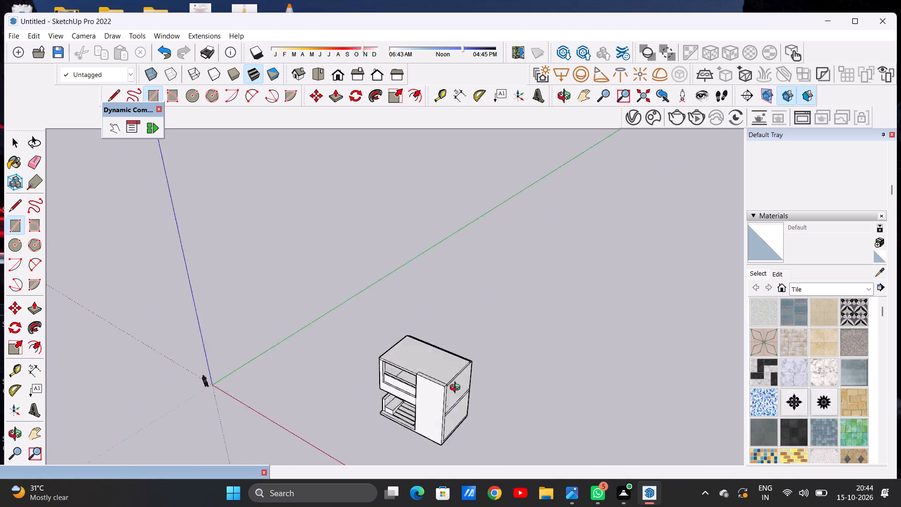
{"action": "middle_click_drag", "start_coordinate": [457, 389], "coordinate": [504, 378]}
{"action": "scroll", "coordinate": [448, 374], "scroll_direction": "up", "scroll_amount": 1}
{"action": "scroll", "coordinate": [448, 374], "scroll_direction": "down", "scroll_amount": 1}
{"action": "scroll", "coordinate": [448, 374], "scroll_direction": "up", "scroll_amount": 11}
{"action": "middle_click_drag", "start_coordinate": [414, 336], "coordinate": [436, 381]}
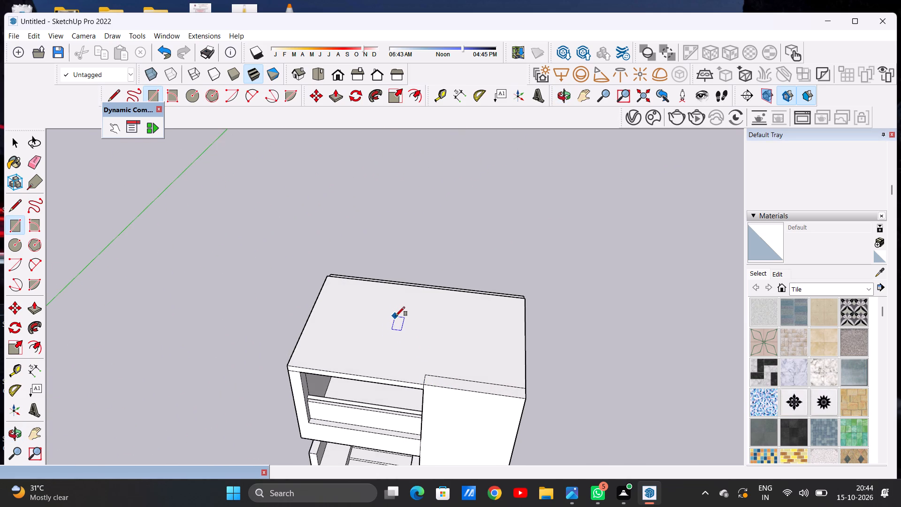
{"action": "left_click", "coordinate": [398, 312]}
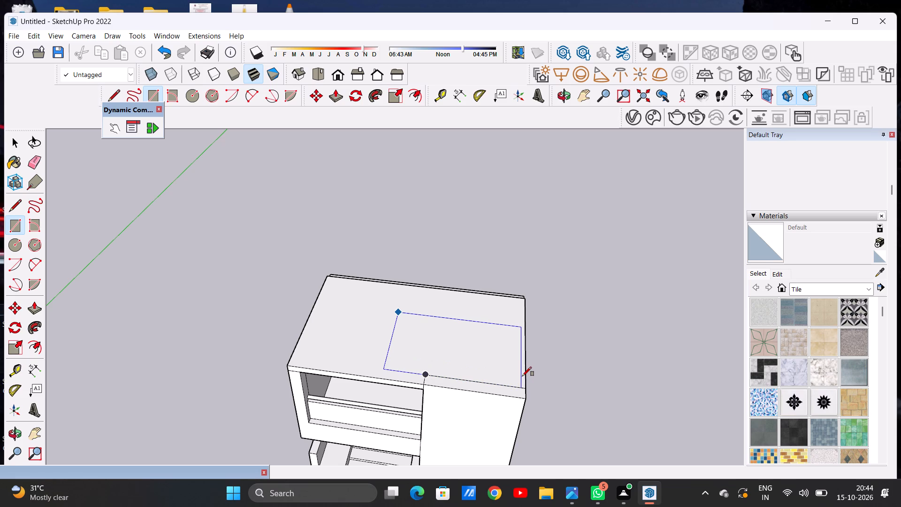
{"action": "left_click", "coordinate": [522, 376]}
{"action": "key", "text": "space"}
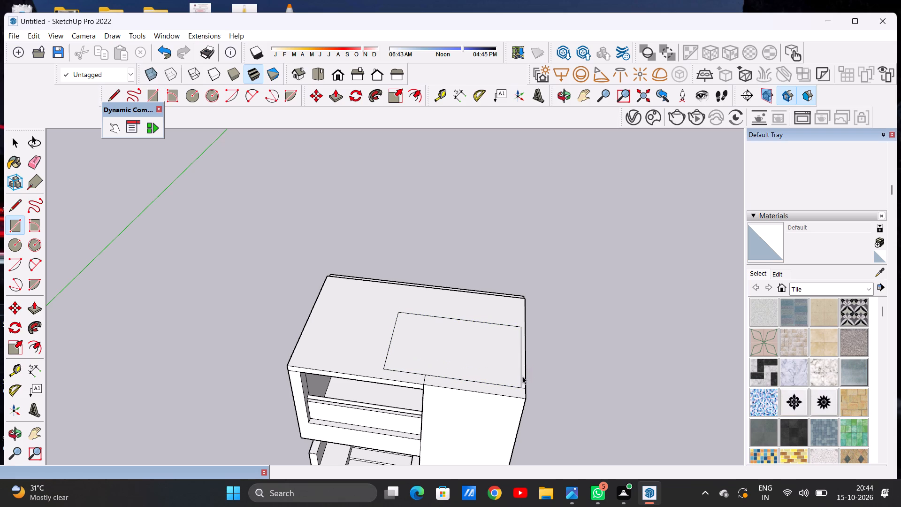
Examine the rectangle drawn on the roof from the side, the front and above.
{"action": "scroll", "coordinate": [512, 378], "scroll_direction": "down", "scroll_amount": 5}
{"action": "middle_click_drag", "start_coordinate": [464, 391], "coordinate": [129, 403]}
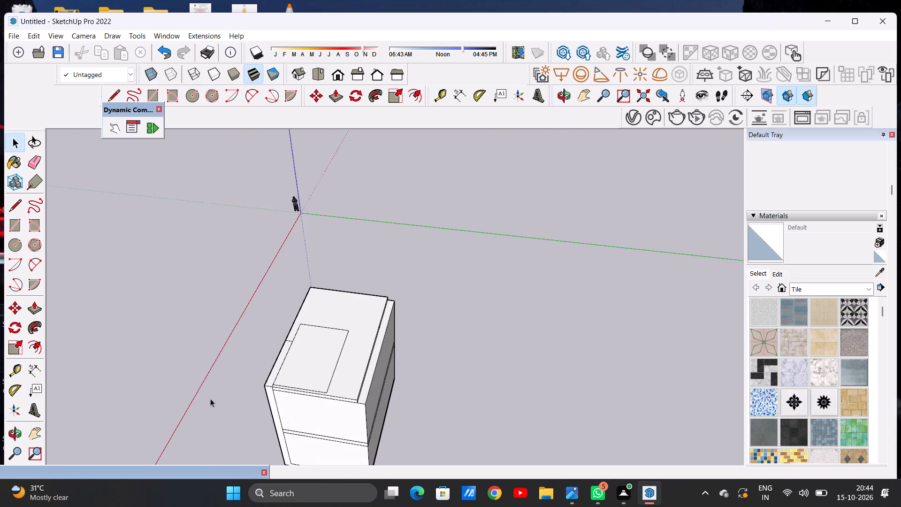
{"action": "scroll", "coordinate": [272, 386], "scroll_direction": "up", "scroll_amount": 2}
{"action": "scroll", "coordinate": [319, 383], "scroll_direction": "down", "scroll_amount": 4}
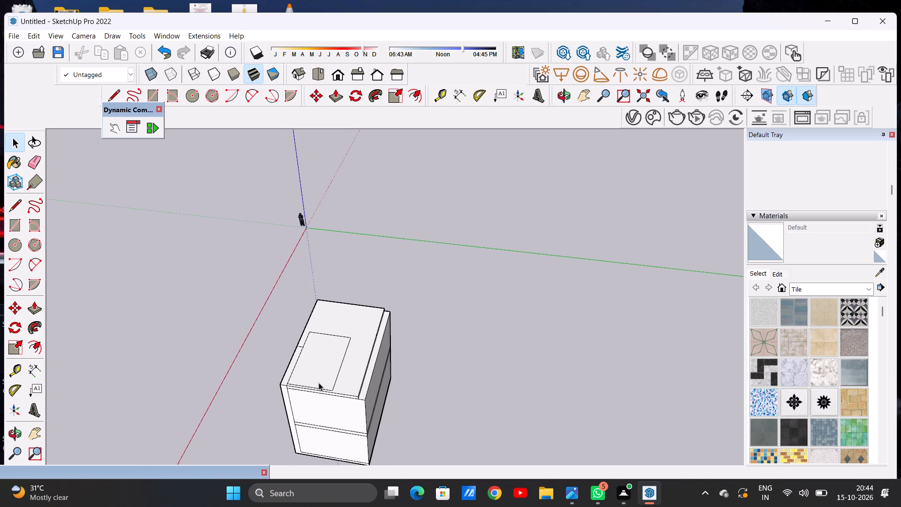
{"action": "double_click", "coordinate": [318, 373]}
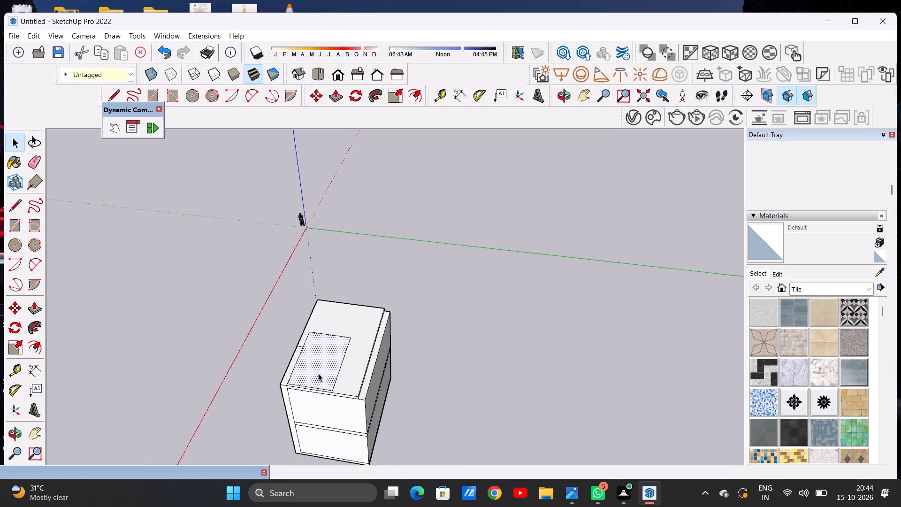
{"action": "key", "text": "space"}
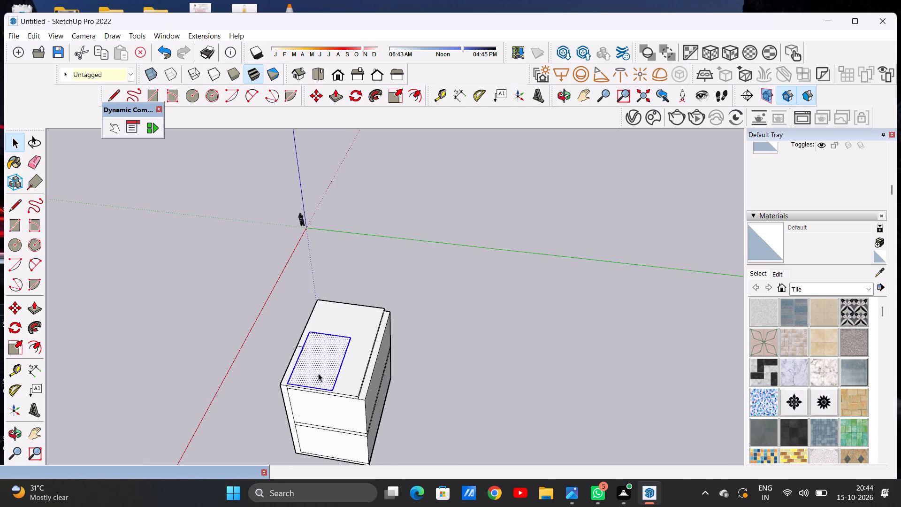
{"action": "left_click", "coordinate": [577, 291]}
{"action": "scroll", "coordinate": [427, 299], "scroll_direction": "down", "scroll_amount": 5}
{"action": "middle_click_drag", "start_coordinate": [347, 339], "coordinate": [495, 315]}
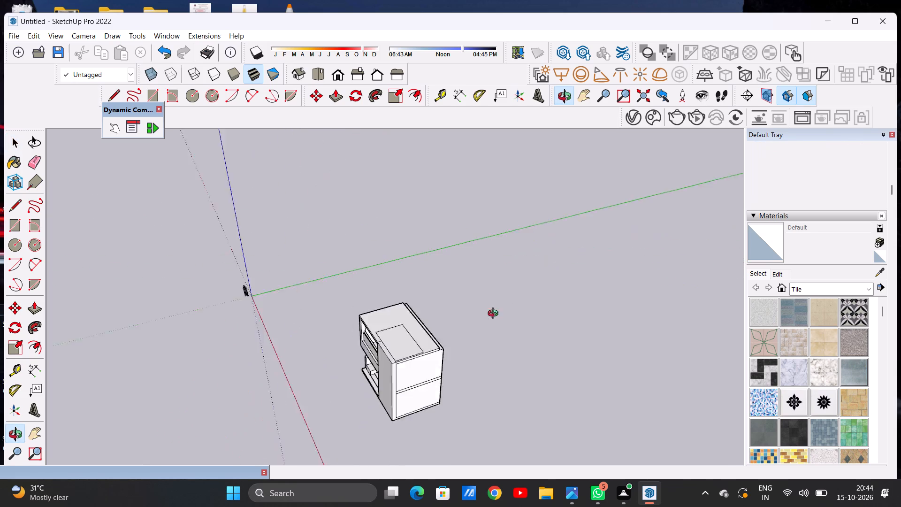
{"action": "middle_click_drag", "start_coordinate": [495, 315], "coordinate": [519, 307]}
{"action": "middle_click_drag", "start_coordinate": [360, 353], "coordinate": [549, 269]}
{"action": "scroll", "coordinate": [472, 307], "scroll_direction": "up", "scroll_amount": 2}
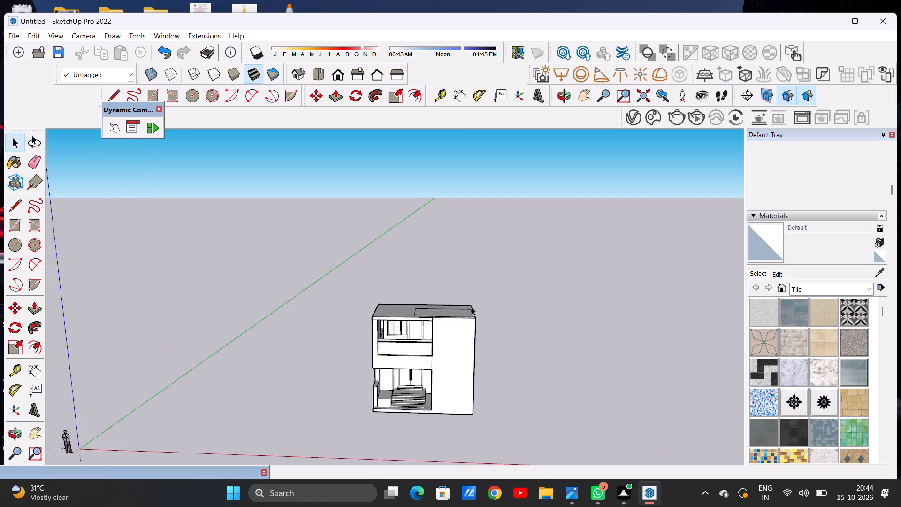
{"action": "scroll", "coordinate": [472, 307], "scroll_direction": "up", "scroll_amount": 5}
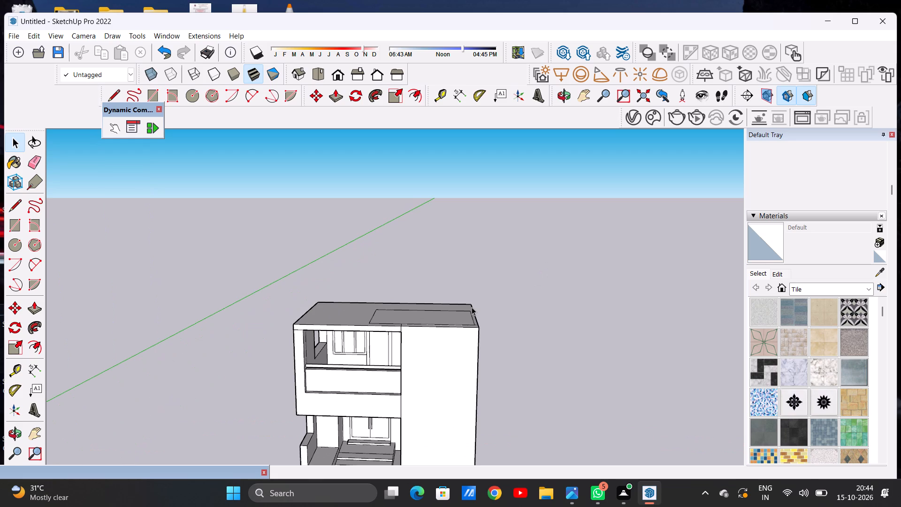
{"action": "scroll", "coordinate": [411, 330], "scroll_direction": "down", "scroll_amount": 3}
{"action": "scroll", "coordinate": [417, 324], "scroll_direction": "up", "scroll_amount": 1}
{"action": "scroll", "coordinate": [423, 320], "scroll_direction": "down", "scroll_amount": 1}
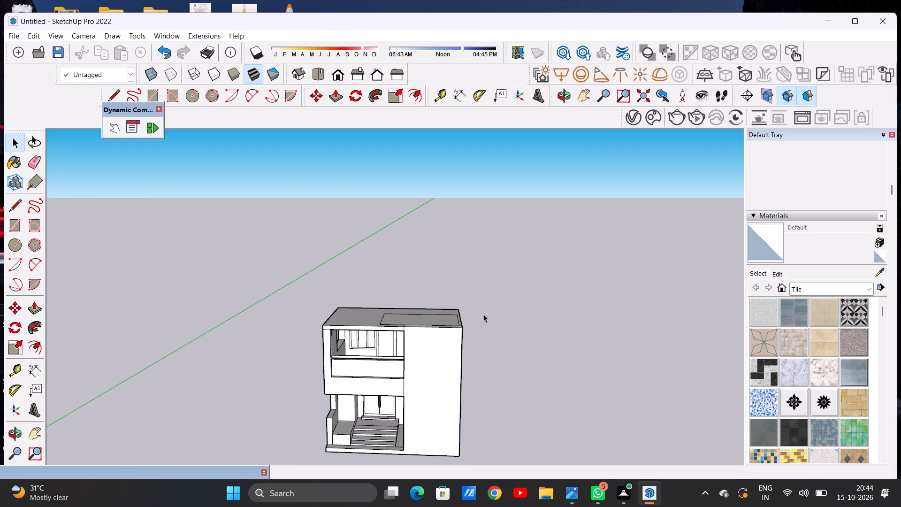
{"action": "middle_click_drag", "start_coordinate": [476, 318], "coordinate": [167, 408]}
{"action": "middle_click_drag", "start_coordinate": [329, 376], "coordinate": [298, 392]}
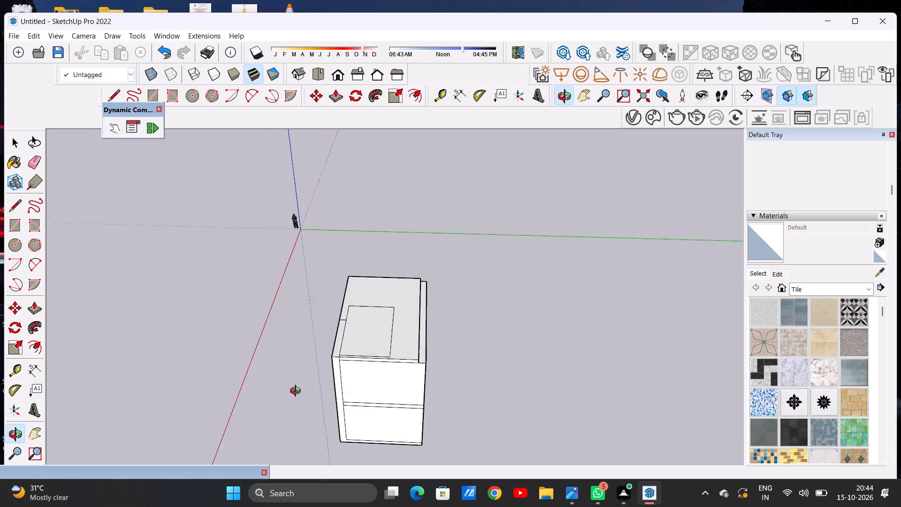
{"action": "middle_click_drag", "start_coordinate": [298, 392], "coordinate": [283, 395]}
{"action": "middle_click", "coordinate": [283, 395]}
{"action": "middle_click_drag", "start_coordinate": [420, 299], "coordinate": [319, 366]}
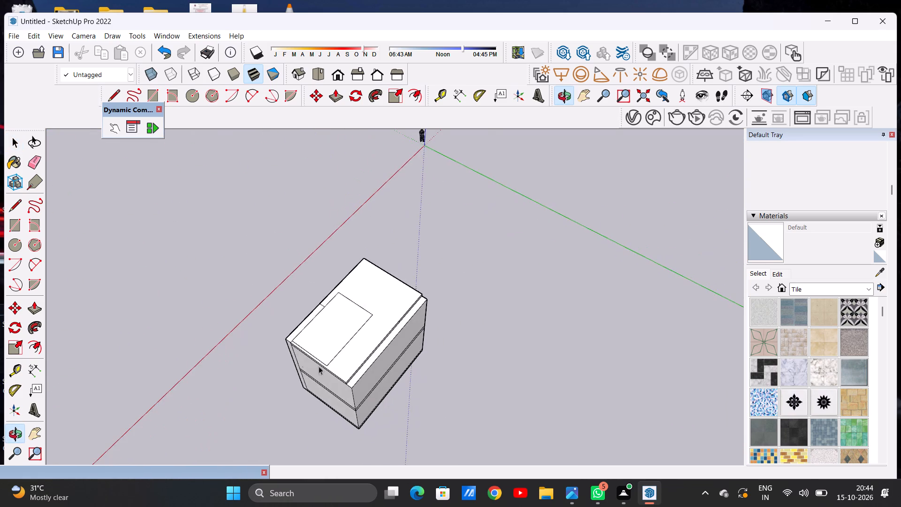
{"action": "scroll", "coordinate": [337, 325], "scroll_direction": "up", "scroll_amount": 11}
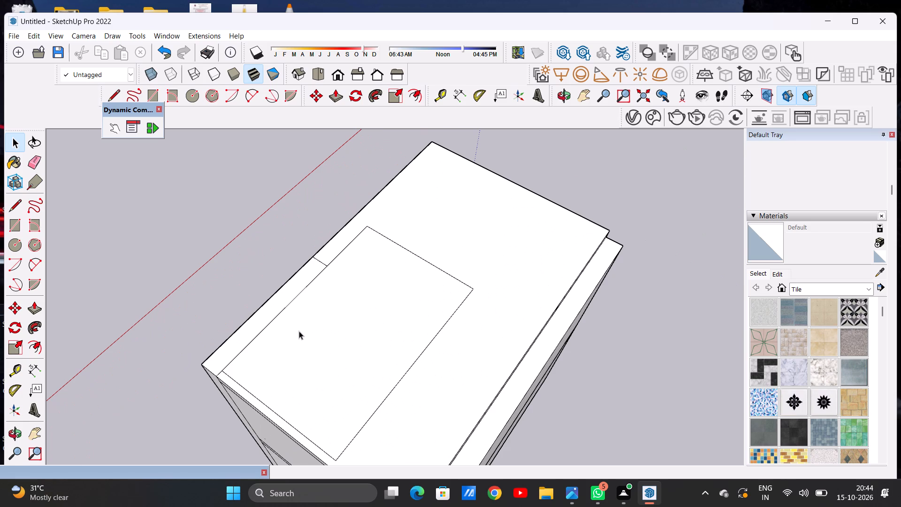
Draw a line across the rooftop rectangle parallel to its long front side, set slightly back from the tall panel.
{"action": "key", "text": "l"}
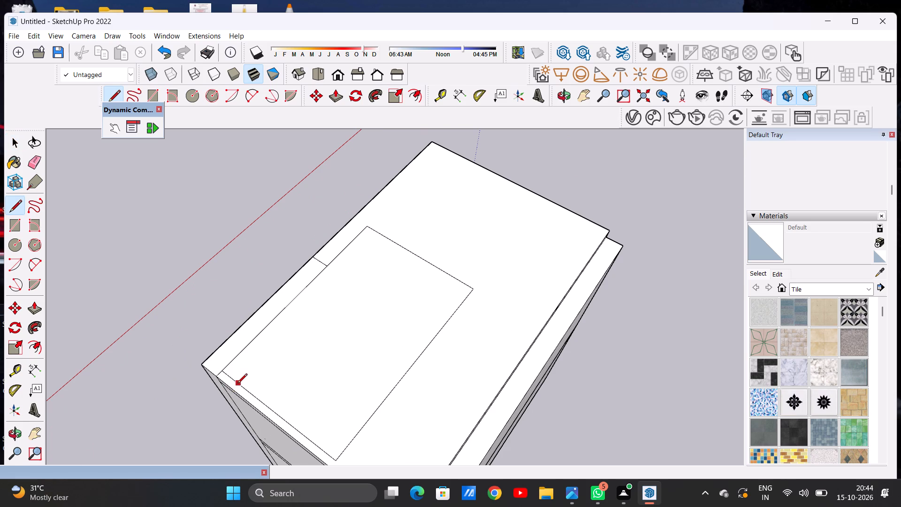
{"action": "left_click", "coordinate": [243, 386]}
{"action": "left_click", "coordinate": [385, 239]}
{"action": "key", "text": "space"}
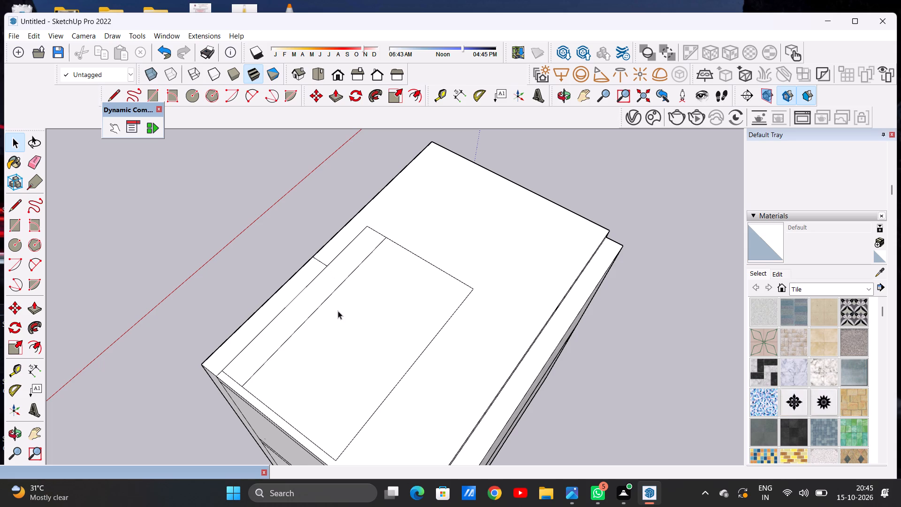
Erase the rectangle's old front edge beyond the tall panel and the short inner-end segment in front of the new line.
{"action": "key", "text": "e"}
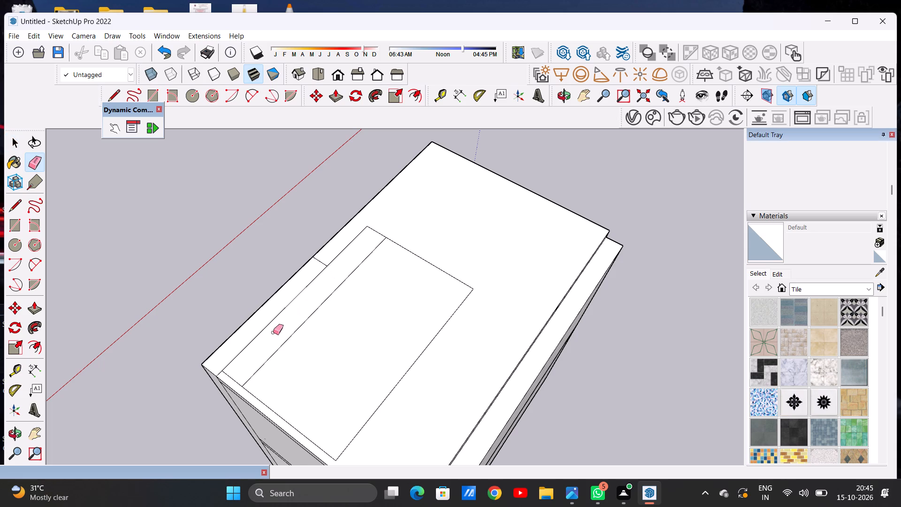
{"action": "scroll", "coordinate": [345, 248], "scroll_direction": "up", "scroll_amount": 4}
{"action": "left_click_drag", "start_coordinate": [342, 243], "coordinate": [346, 256]}
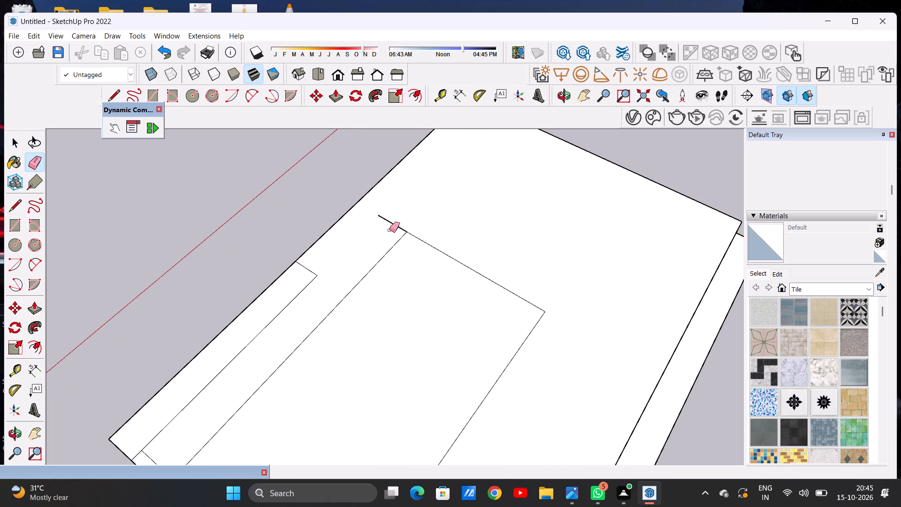
{"action": "left_click_drag", "start_coordinate": [396, 223], "coordinate": [386, 230]}
{"action": "key", "text": "space"}
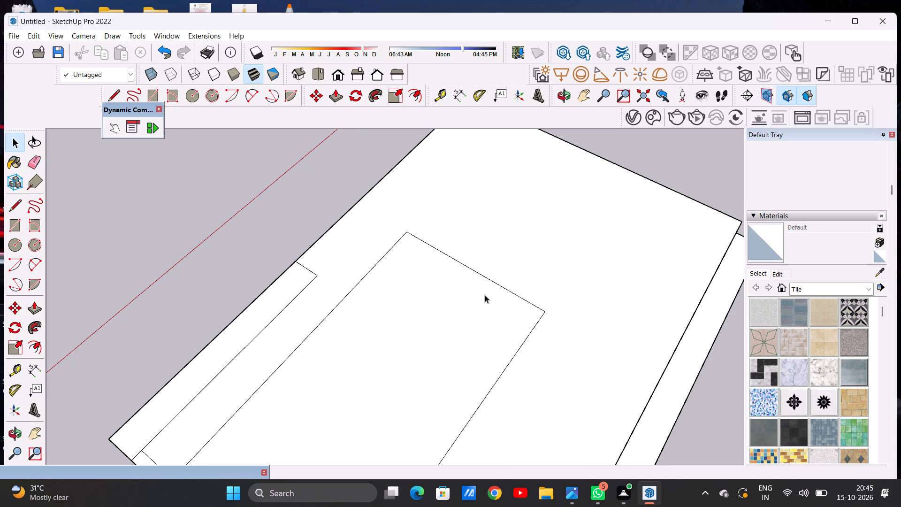
Examine the narrowed rooftop rectangle and the villa from above and from the front.
{"action": "scroll", "coordinate": [453, 288], "scroll_direction": "down", "scroll_amount": 12}
{"action": "middle_click_drag", "start_coordinate": [365, 307], "coordinate": [523, 296]}
{"action": "middle_click_drag", "start_coordinate": [367, 291], "coordinate": [569, 269]}
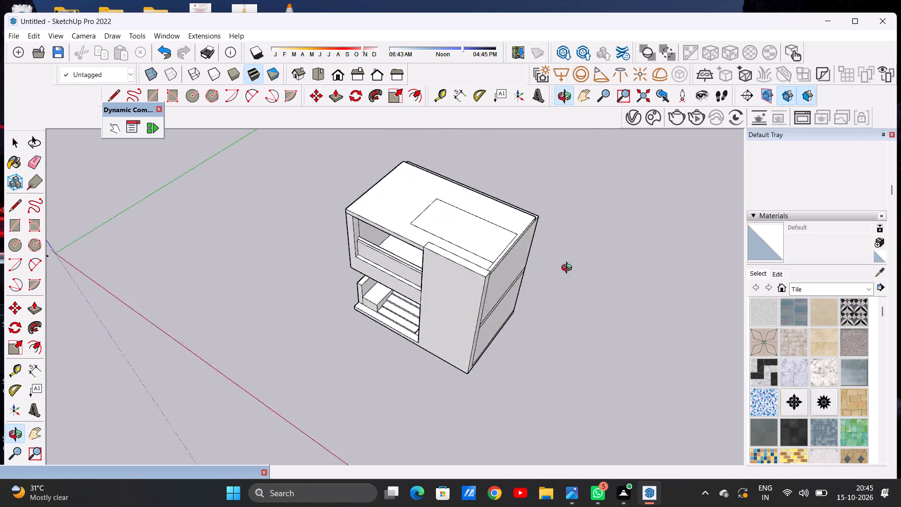
{"action": "middle_click_drag", "start_coordinate": [569, 269], "coordinate": [616, 257]}
{"action": "middle_click_drag", "start_coordinate": [402, 302], "coordinate": [507, 255]}
{"action": "scroll", "coordinate": [503, 254], "scroll_direction": "up", "scroll_amount": 3}
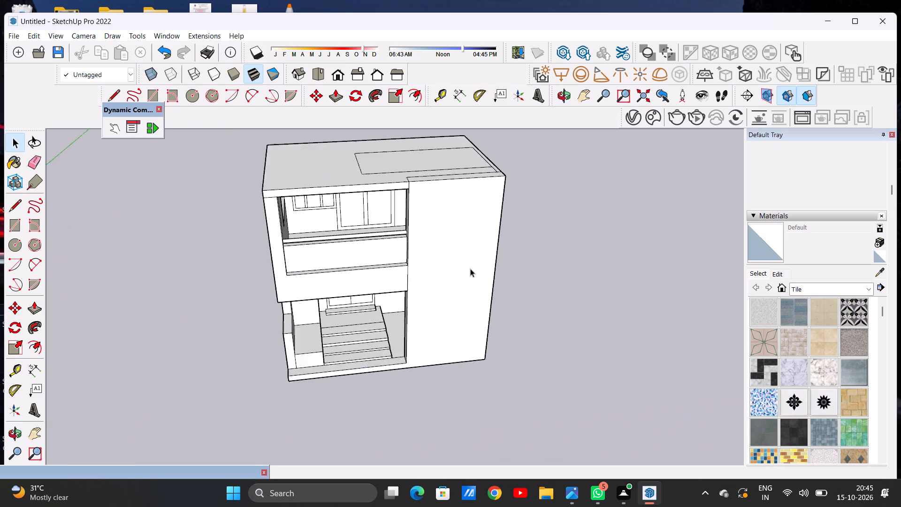
{"action": "scroll", "coordinate": [470, 269], "scroll_direction": "up", "scroll_amount": 1}
{"action": "middle_click_drag", "start_coordinate": [467, 266], "coordinate": [441, 221]}
{"action": "scroll", "coordinate": [450, 243], "scroll_direction": "down", "scroll_amount": 5}
{"action": "middle_click_drag", "start_coordinate": [456, 262], "coordinate": [430, 240]}
{"action": "scroll", "coordinate": [465, 184], "scroll_direction": "up", "scroll_amount": 3}
Extrude the rooftop rectangle upward with Push/Pull into a low block above the roof slab.
{"action": "middle_click_drag", "start_coordinate": [459, 200], "coordinate": [395, 281]}
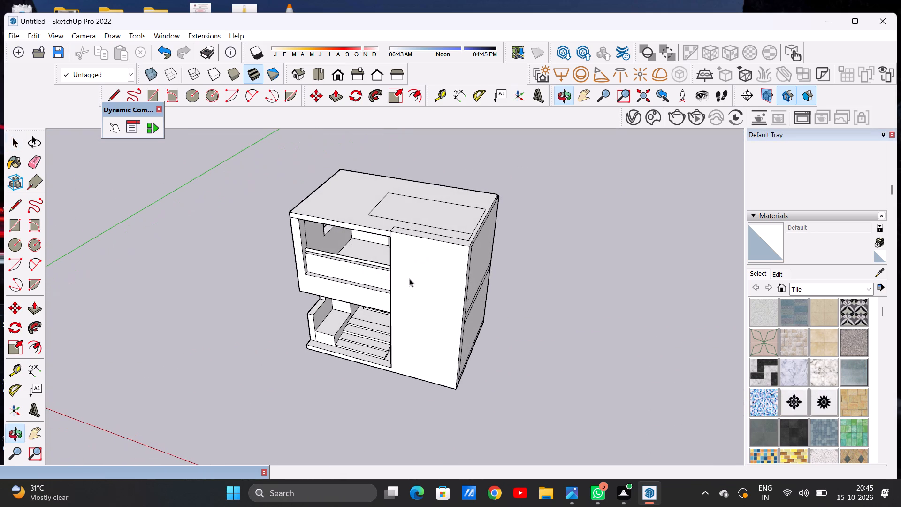
{"action": "key", "text": "p"}
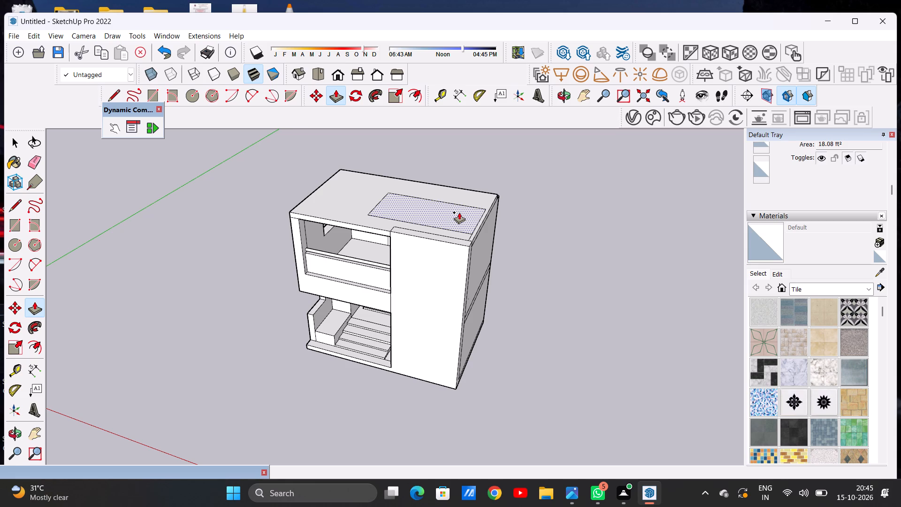
{"action": "left_click", "coordinate": [459, 212]}
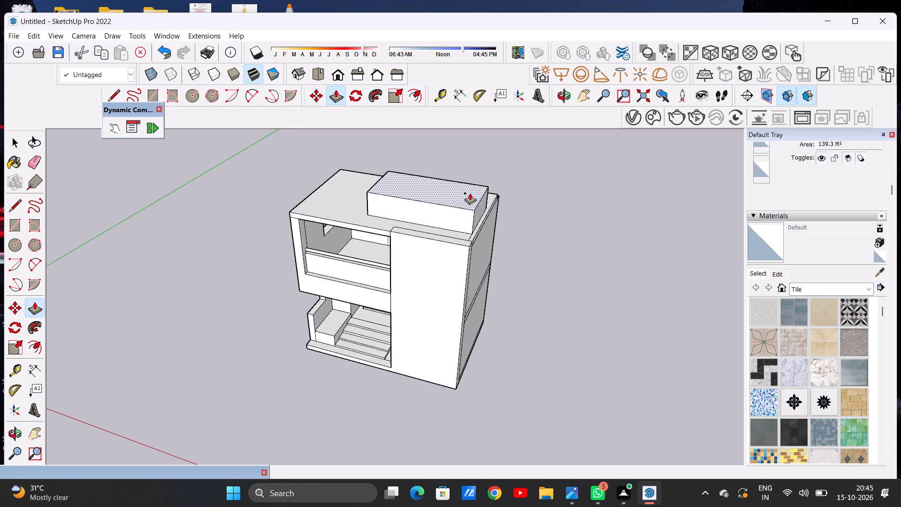
{"action": "left_click", "coordinate": [469, 194]}
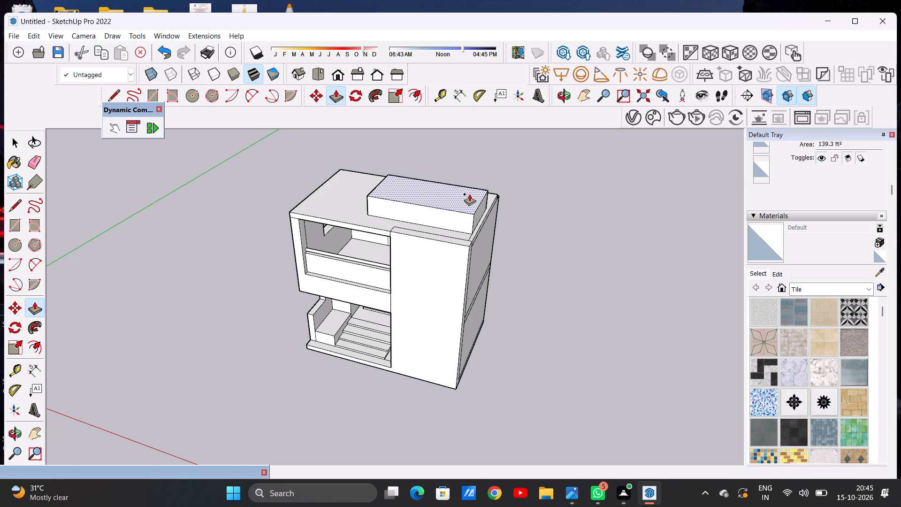
{"action": "key", "text": "space"}
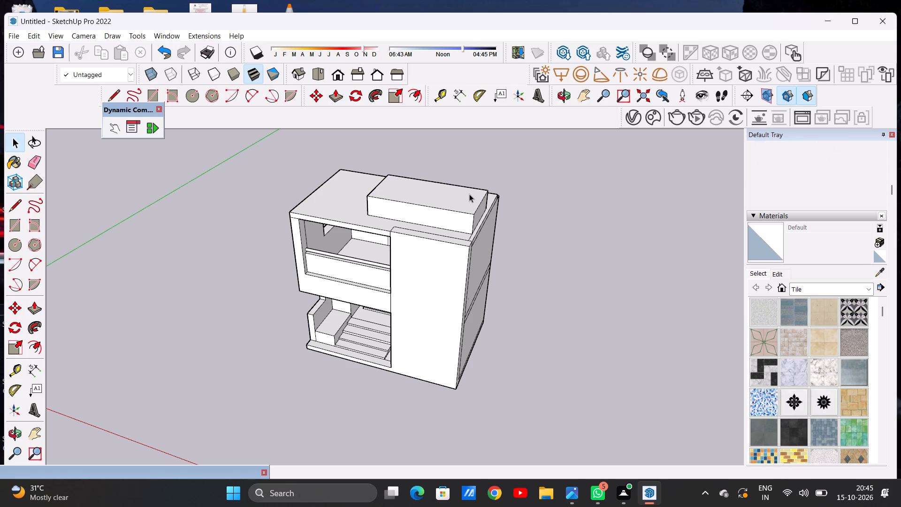
Draw a horizontal line across the full front face of the rooftop block, slightly below its top edge.
{"action": "scroll", "coordinate": [415, 227], "scroll_direction": "down", "scroll_amount": 5}
{"action": "middle_click_drag", "start_coordinate": [418, 230], "coordinate": [474, 169]}
{"action": "scroll", "coordinate": [418, 189], "scroll_direction": "up", "scroll_amount": 4}
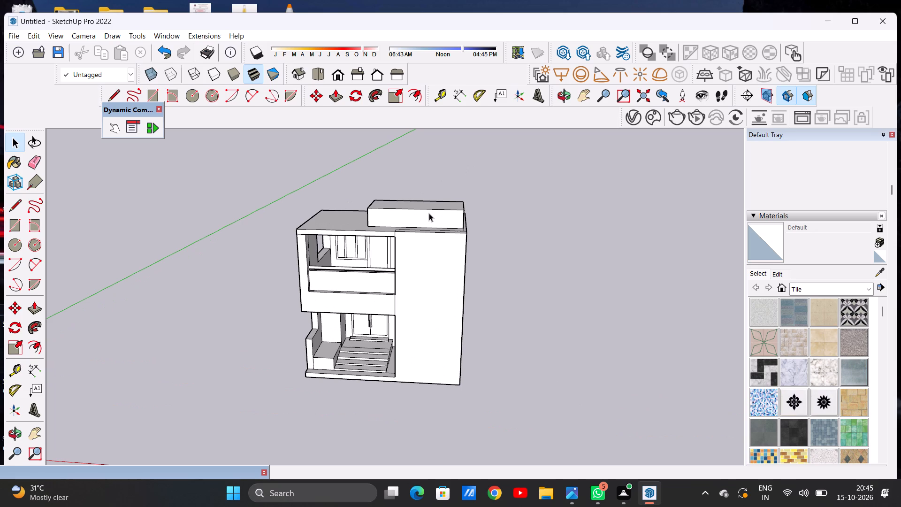
{"action": "scroll", "coordinate": [413, 219], "scroll_direction": "up", "scroll_amount": 20}
{"action": "scroll", "coordinate": [413, 219], "scroll_direction": "up", "scroll_amount": 4}
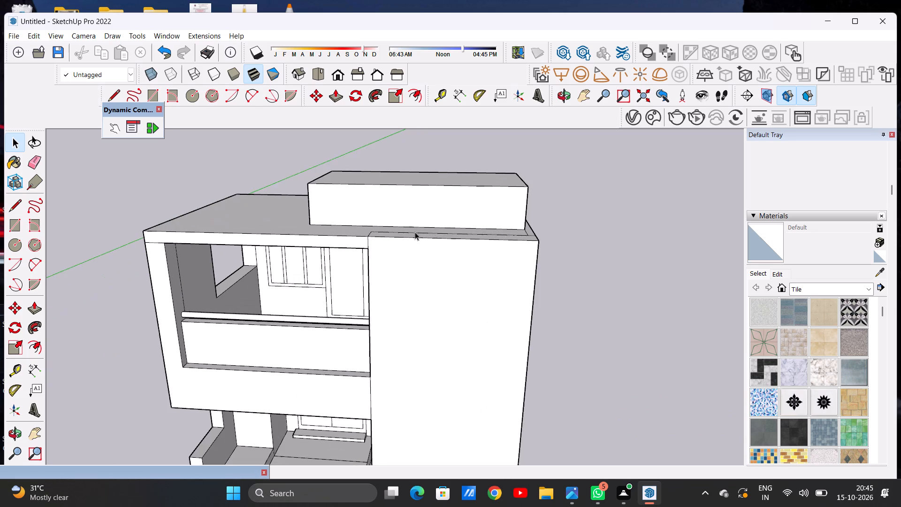
{"action": "middle_click_drag", "start_coordinate": [411, 227], "coordinate": [411, 215]}
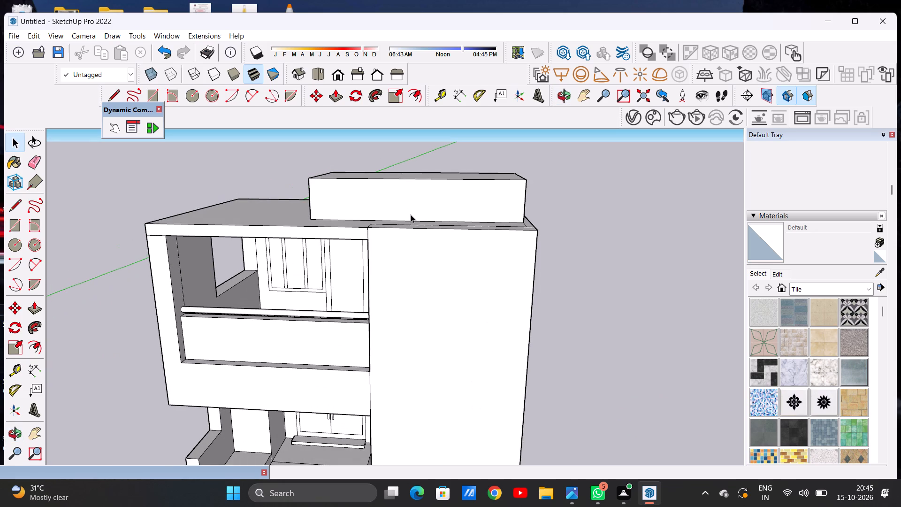
{"action": "key", "text": "r"}
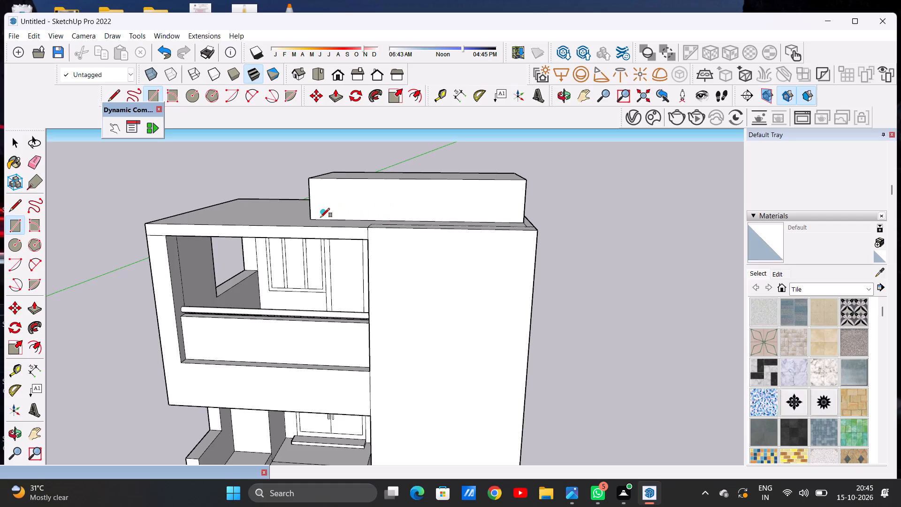
{"action": "key", "text": "space"}
{"action": "key", "text": "l"}
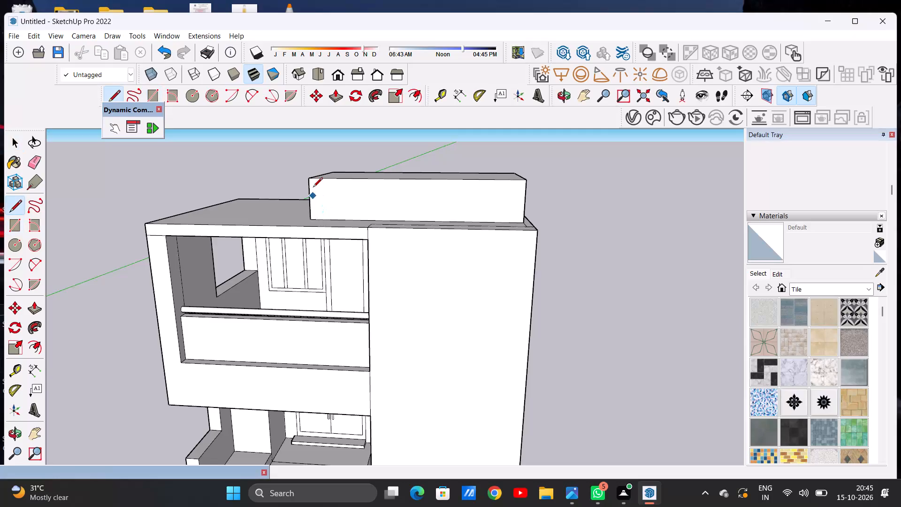
{"action": "scroll", "coordinate": [314, 188], "scroll_direction": "up", "scroll_amount": 5}
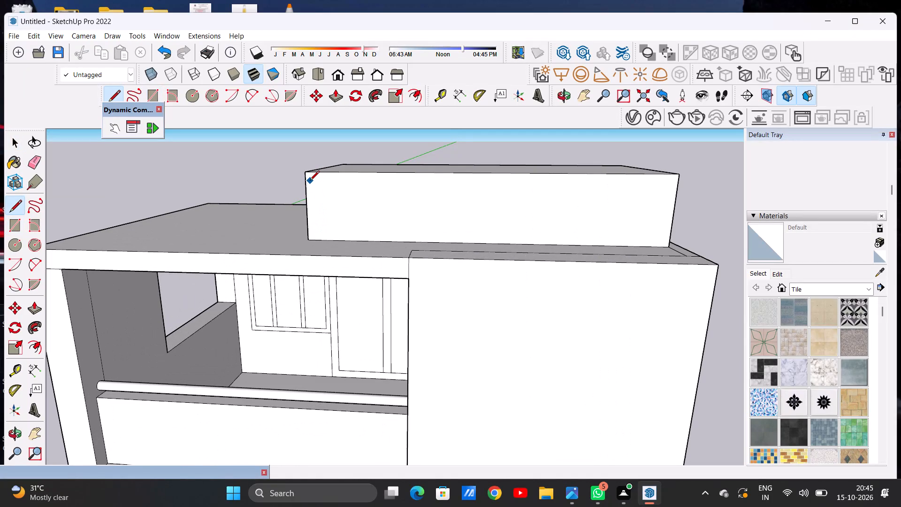
{"action": "key", "text": "space"}
{"action": "scroll", "coordinate": [319, 193], "scroll_direction": "up", "scroll_amount": 2}
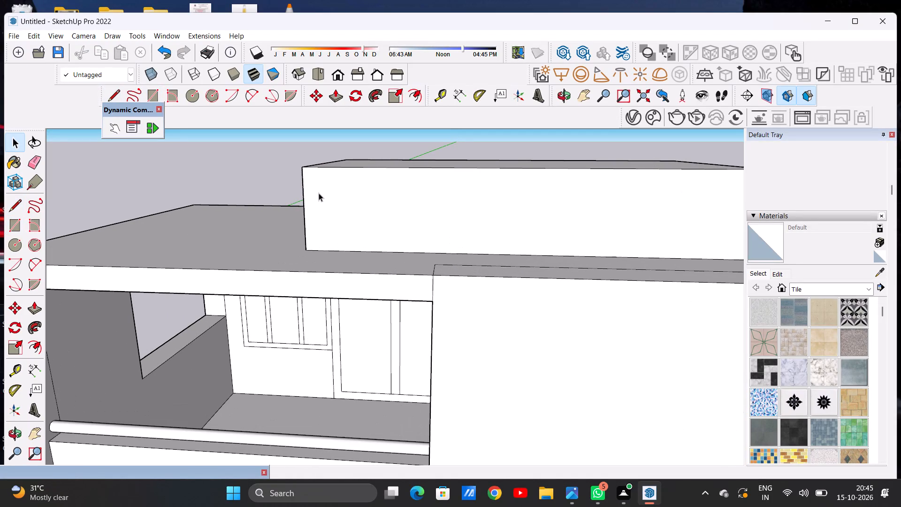
{"action": "key", "text": "l"}
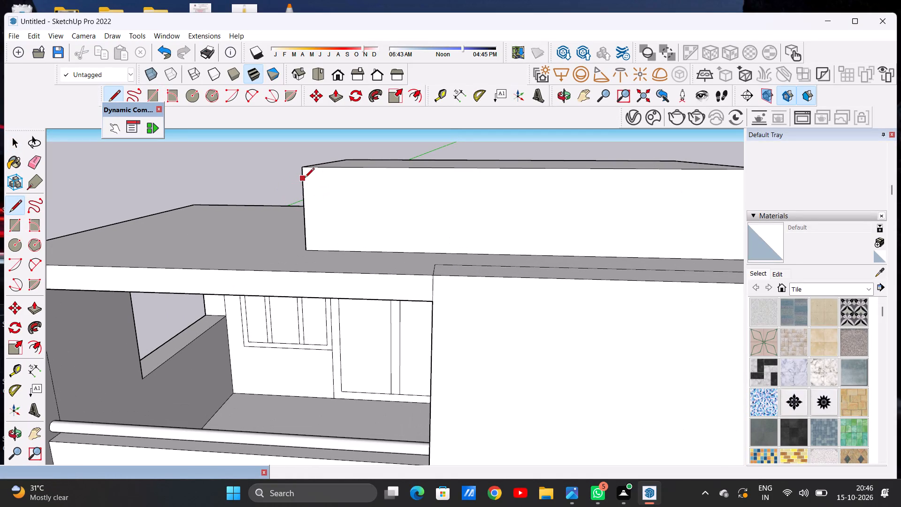
{"action": "left_click", "coordinate": [302, 182]}
{"action": "scroll", "coordinate": [326, 191], "scroll_direction": "down", "scroll_amount": 6}
{"action": "scroll", "coordinate": [566, 194], "scroll_direction": "up", "scroll_amount": 4}
{"action": "left_click", "coordinate": [570, 188]}
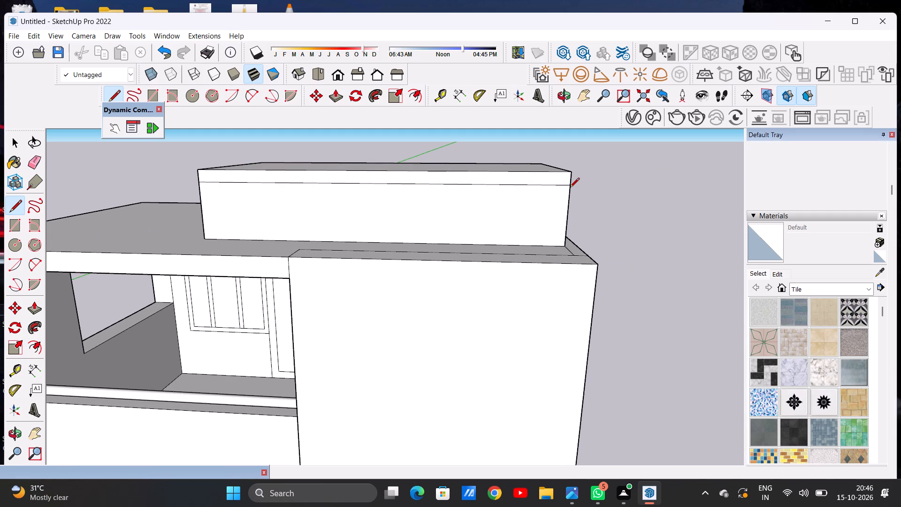
Draw a three-sided outline on the block's front face, inset from both ends and below the horizontal line, open at the base.
{"action": "key", "text": "l"}
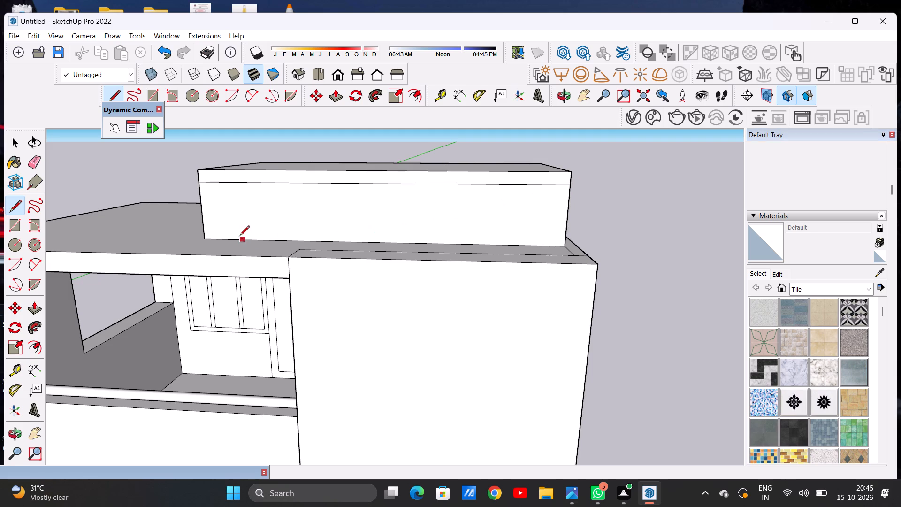
{"action": "scroll", "coordinate": [237, 232], "scroll_direction": "up", "scroll_amount": 6}
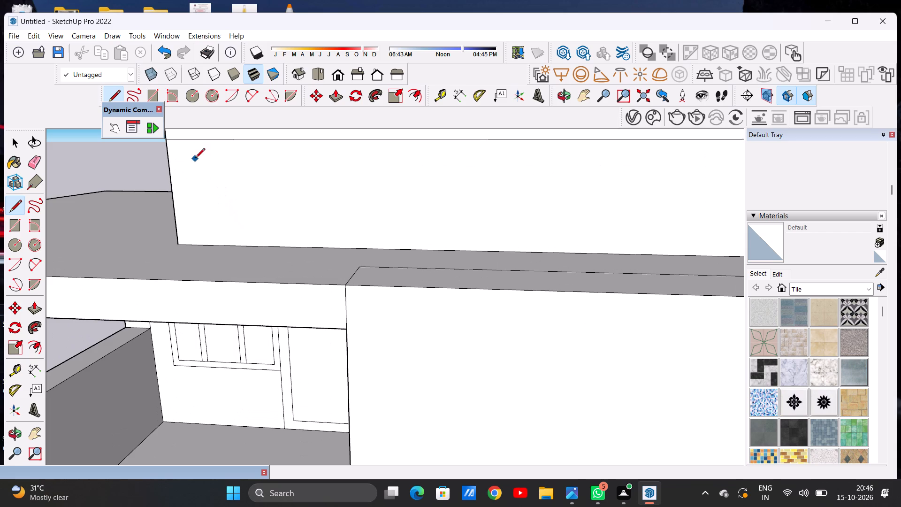
{"action": "scroll", "coordinate": [241, 215], "scroll_direction": "down", "scroll_amount": 10}
{"action": "scroll", "coordinate": [233, 185], "scroll_direction": "up", "scroll_amount": 5}
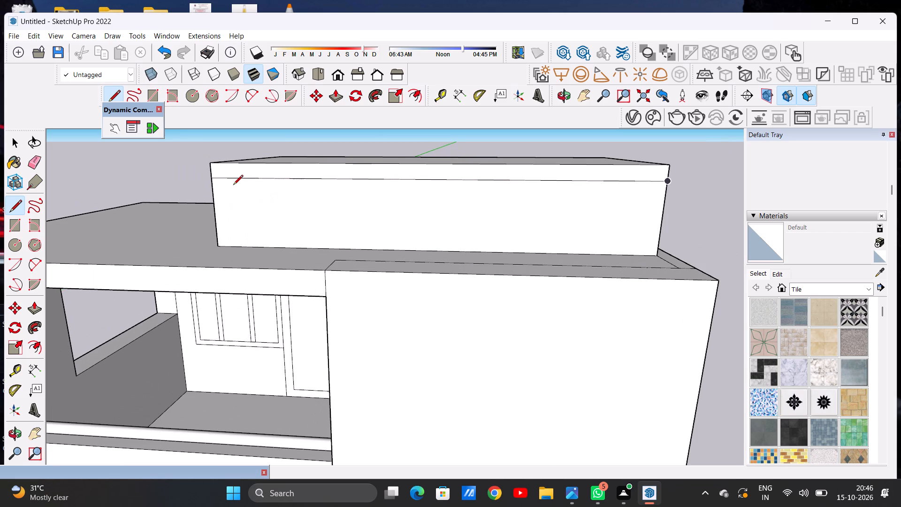
{"action": "left_click", "coordinate": [234, 246]}
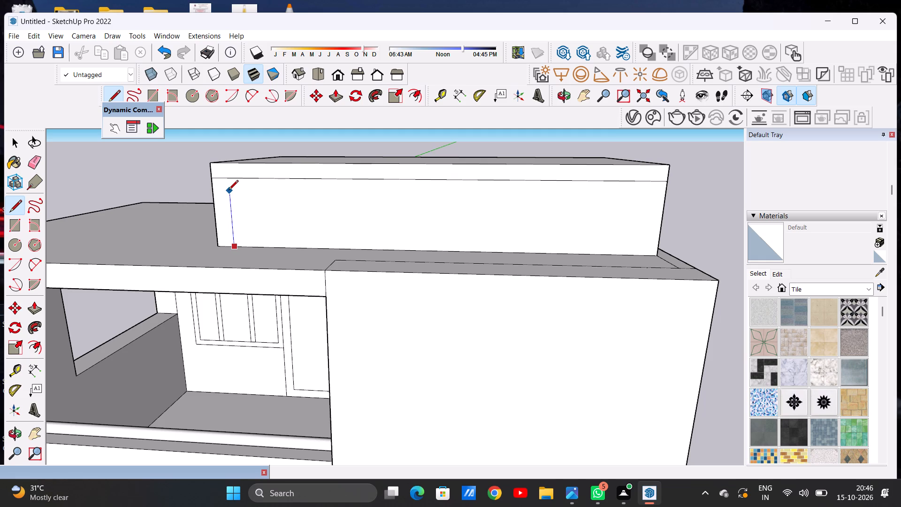
{"action": "left_click", "coordinate": [229, 191]}
{"action": "scroll", "coordinate": [337, 196], "scroll_direction": "down", "scroll_amount": 4}
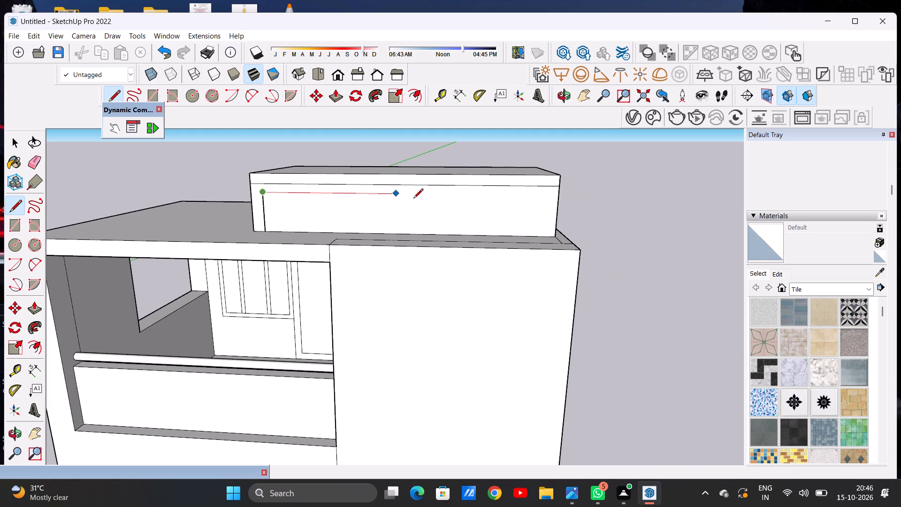
{"action": "scroll", "coordinate": [556, 201], "scroll_direction": "up", "scroll_amount": 4}
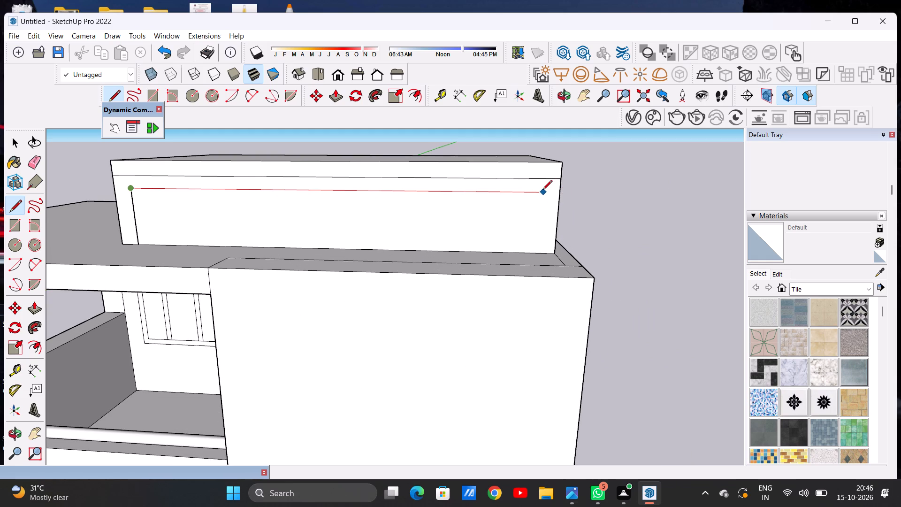
{"action": "left_click", "coordinate": [542, 190]}
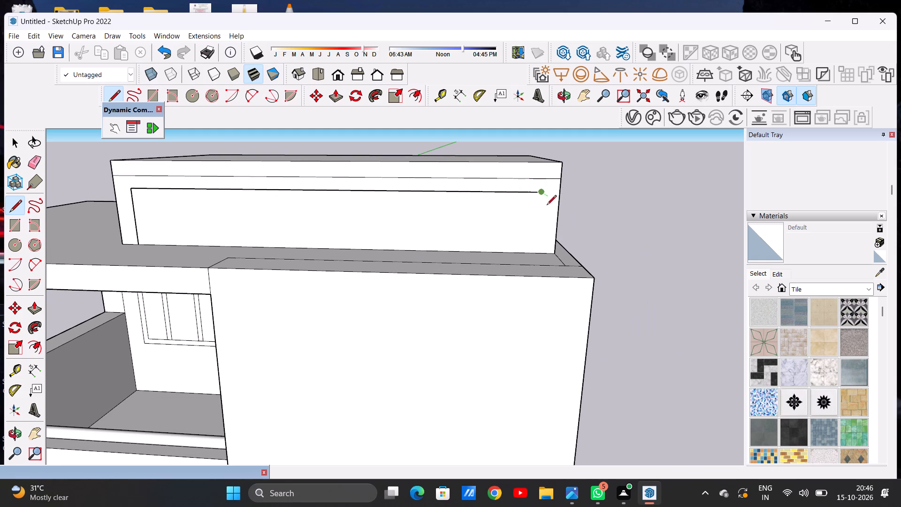
{"action": "left_click", "coordinate": [537, 251]}
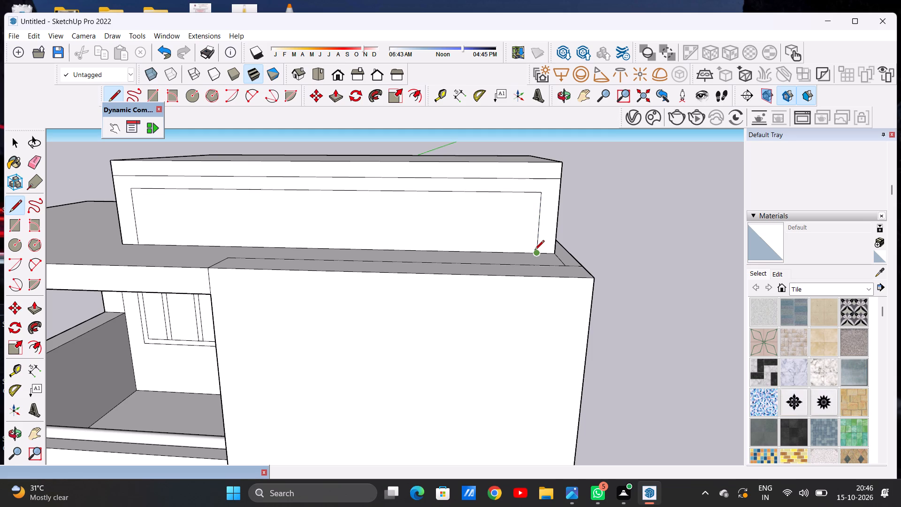
Draw a second three-sided outline just inside the first on the block's front face, ending at the roof slab.
{"action": "scroll", "coordinate": [138, 236], "scroll_direction": "up", "scroll_amount": 5}
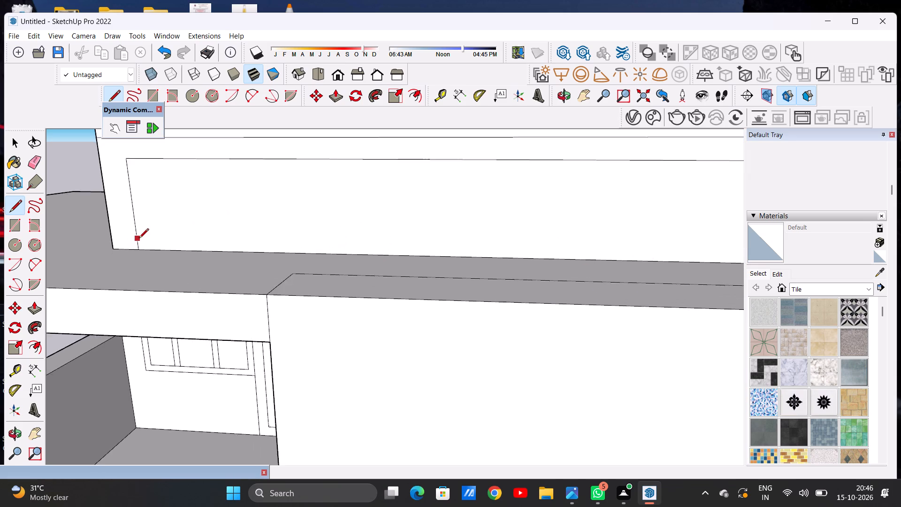
{"action": "scroll", "coordinate": [139, 239], "scroll_direction": "up", "scroll_amount": 3}
{"action": "left_click", "coordinate": [151, 250]}
{"action": "scroll", "coordinate": [153, 202], "scroll_direction": "down", "scroll_amount": 6}
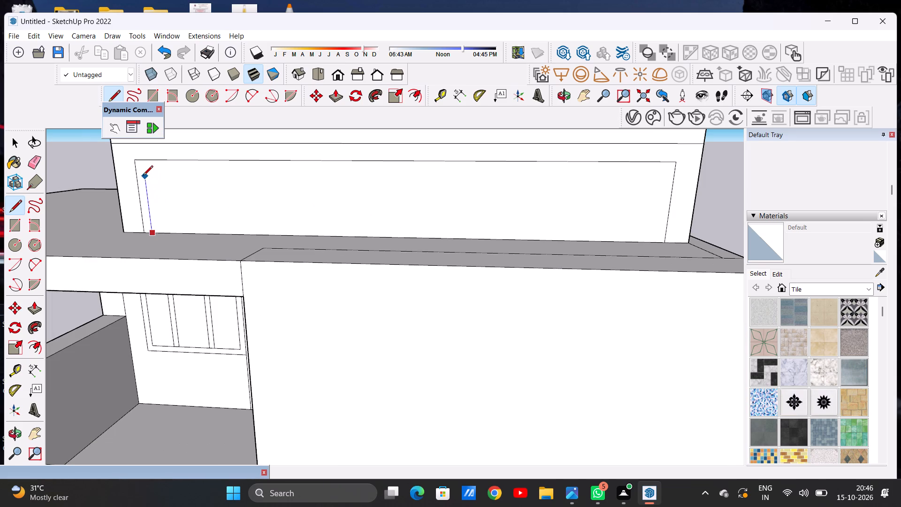
{"action": "left_click", "coordinate": [144, 175]}
{"action": "scroll", "coordinate": [202, 182], "scroll_direction": "down", "scroll_amount": 7}
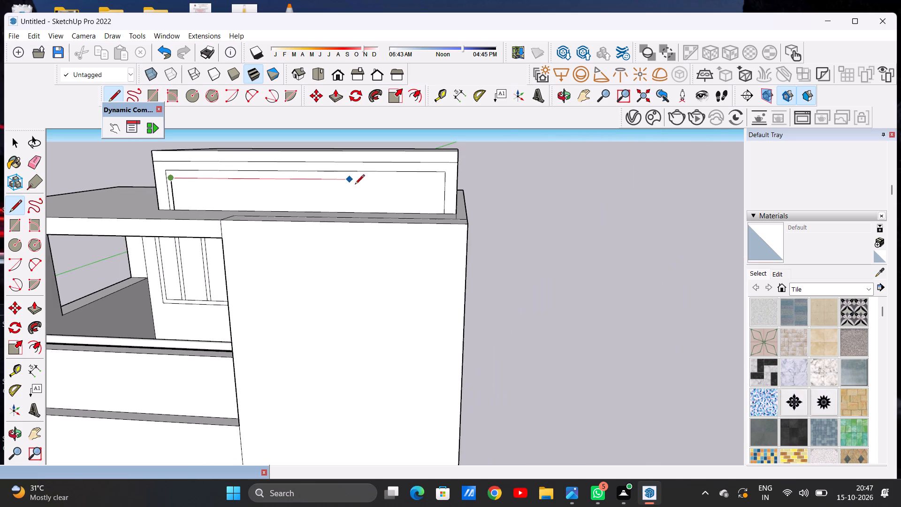
{"action": "scroll", "coordinate": [362, 185], "scroll_direction": "up", "scroll_amount": 6}
{"action": "left_click", "coordinate": [498, 174]}
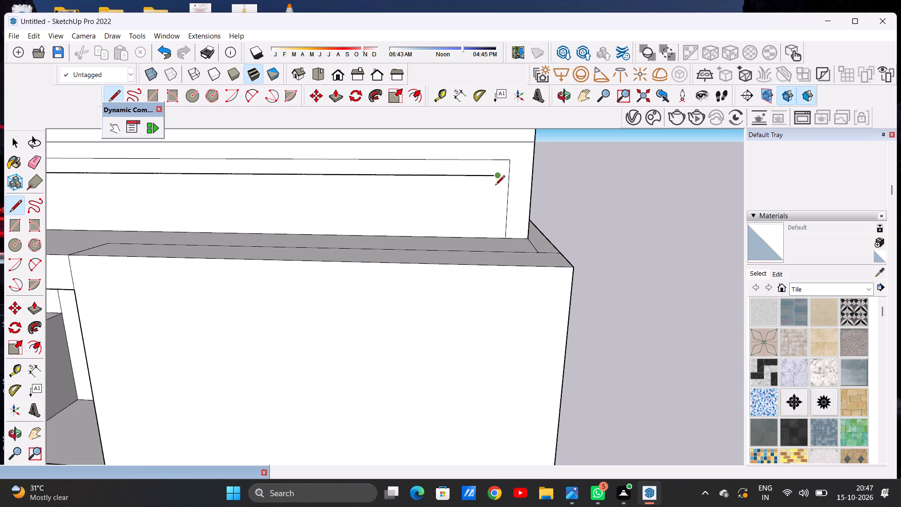
{"action": "left_click", "coordinate": [492, 233]}
{"action": "key", "text": "space"}
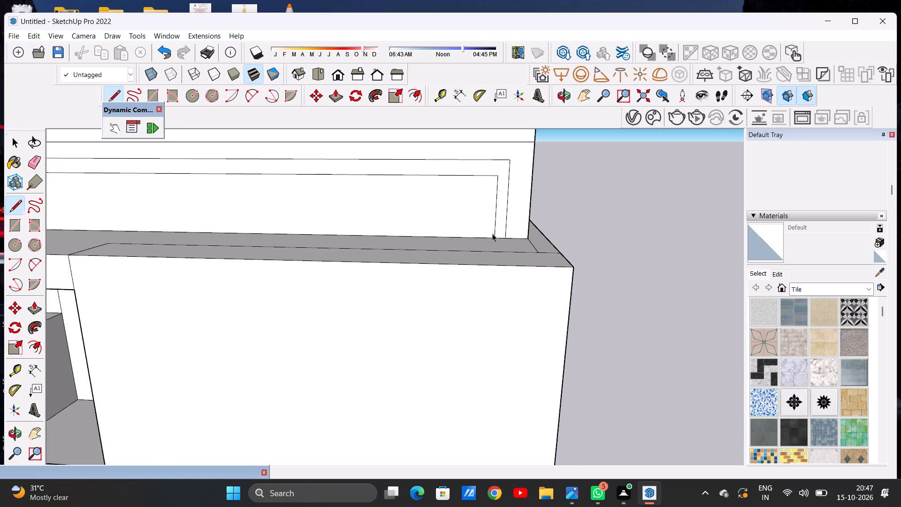
Raise the top face of the tall front panel slightly above the roof slab with Push/Pull.
{"action": "scroll", "coordinate": [483, 179], "scroll_direction": "down", "scroll_amount": 10}
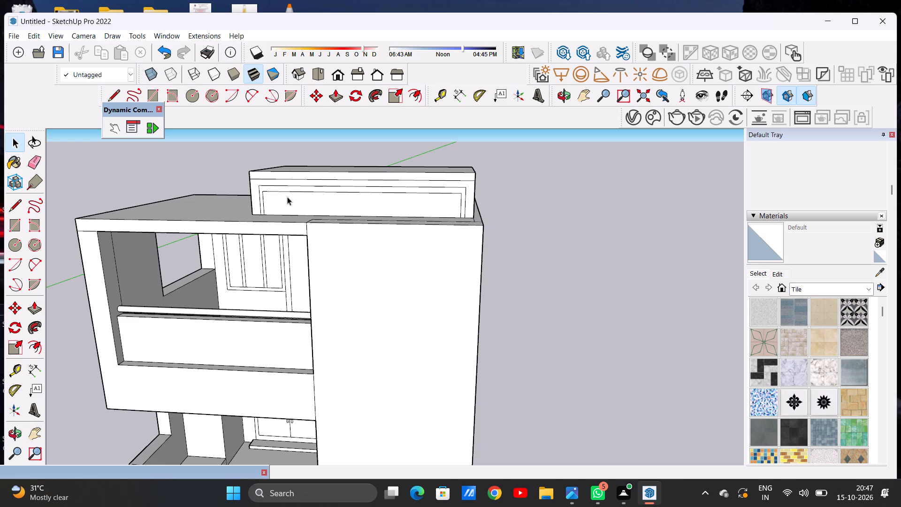
{"action": "scroll", "coordinate": [283, 193], "scroll_direction": "up", "scroll_amount": 17}
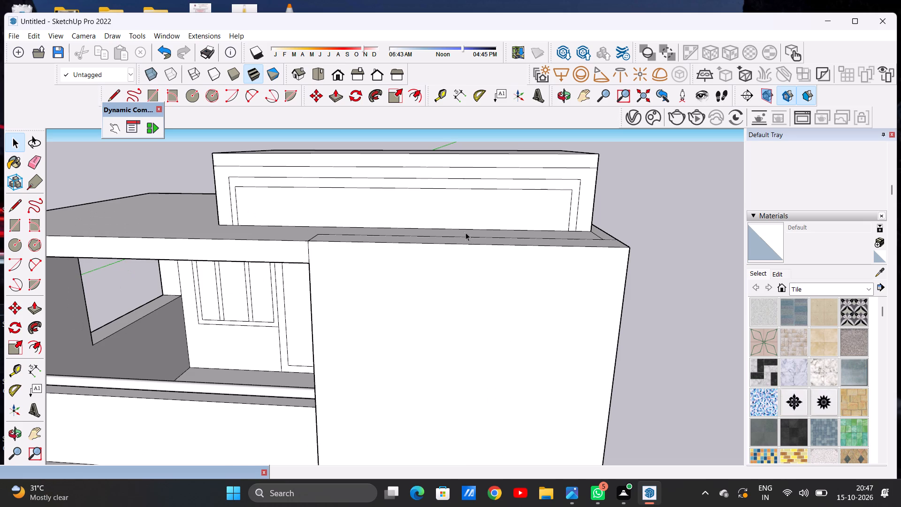
{"action": "middle_click_drag", "start_coordinate": [469, 241], "coordinate": [469, 326]}
{"action": "middle_click_drag", "start_coordinate": [455, 258], "coordinate": [441, 315]}
{"action": "scroll", "coordinate": [479, 212], "scroll_direction": "down", "scroll_amount": 3}
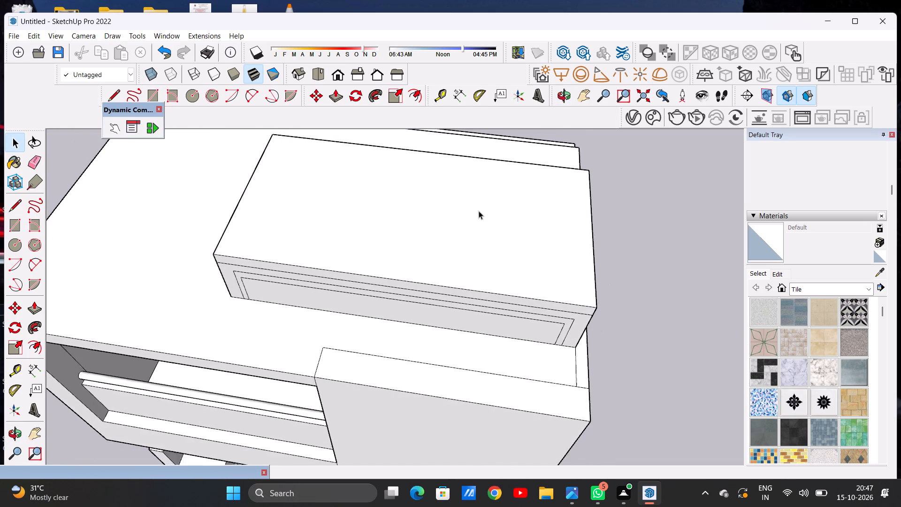
{"action": "scroll", "coordinate": [479, 211], "scroll_direction": "down", "scroll_amount": 3}
{"action": "scroll", "coordinate": [529, 315], "scroll_direction": "up", "scroll_amount": 6}
{"action": "middle_click_drag", "start_coordinate": [413, 330], "coordinate": [525, 257]}
{"action": "scroll", "coordinate": [365, 249], "scroll_direction": "up", "scroll_amount": 1}
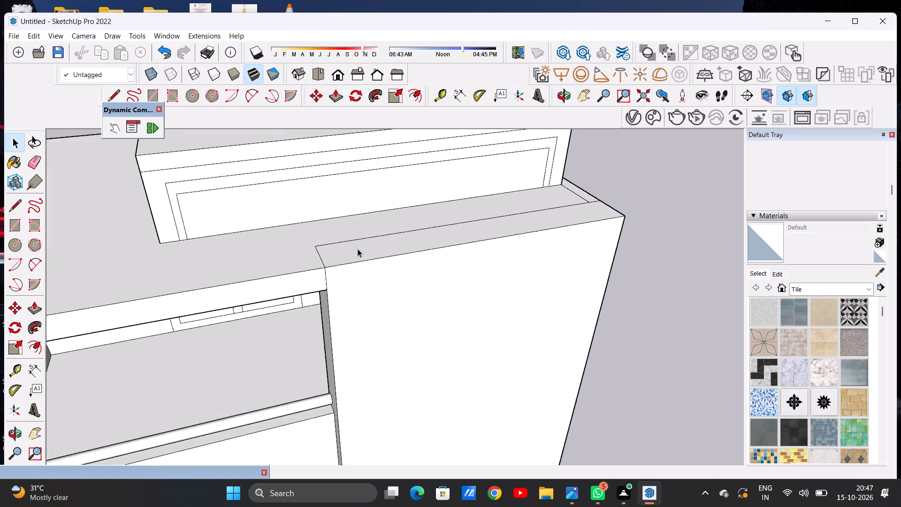
{"action": "key", "text": "p"}
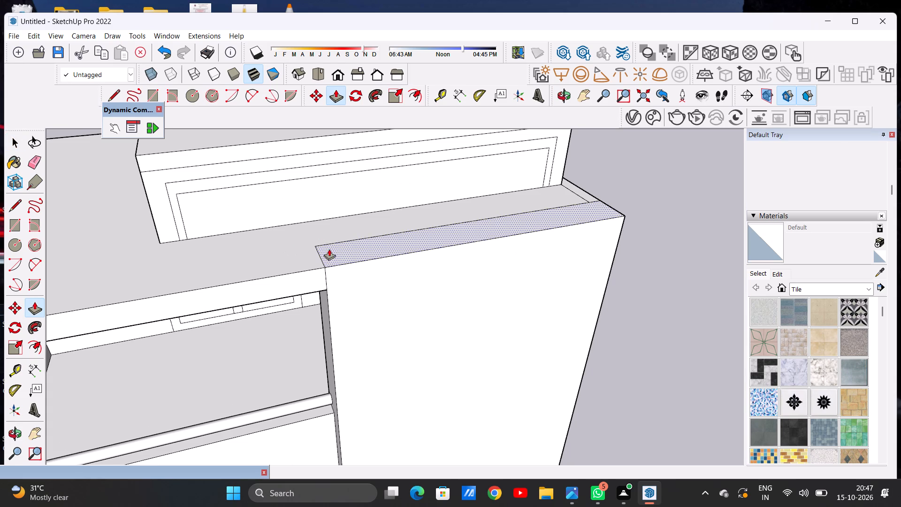
{"action": "left_click", "coordinate": [332, 256]}
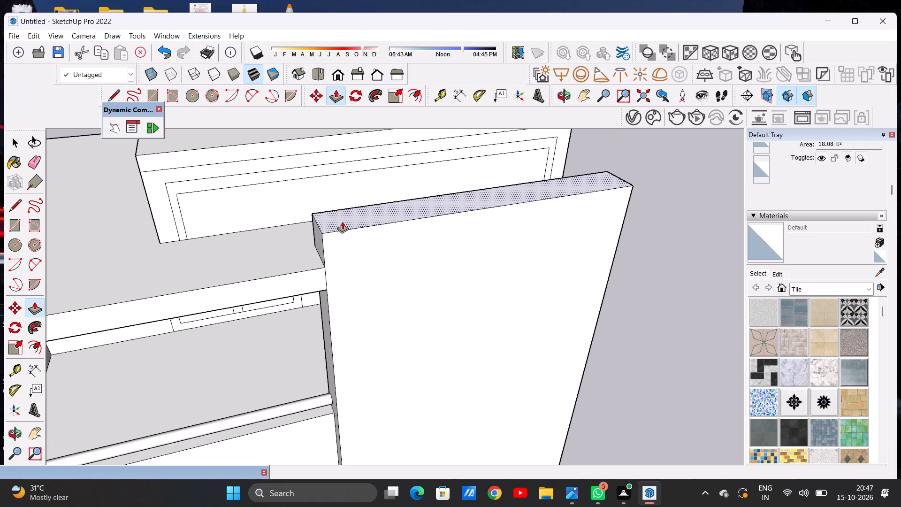
{"action": "left_click", "coordinate": [342, 235]}
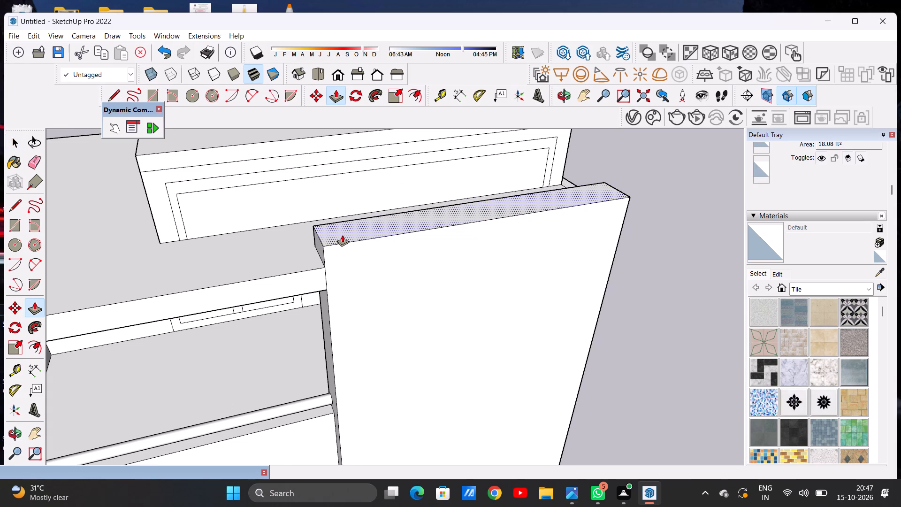
{"action": "key", "text": "space"}
Examine the whole front elevation, from the rooftop block down to the entrance steps.
{"action": "scroll", "coordinate": [333, 246], "scroll_direction": "down", "scroll_amount": 5}
{"action": "middle_click_drag", "start_coordinate": [389, 310], "coordinate": [354, 261]}
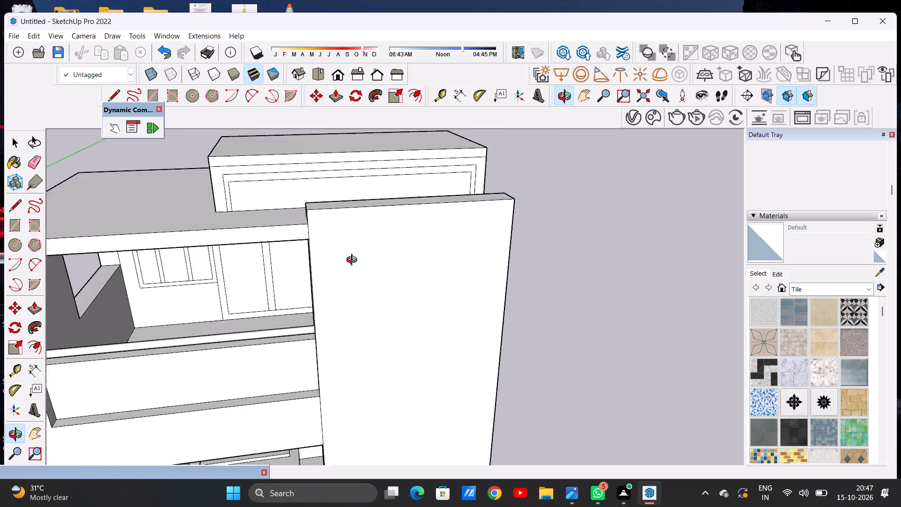
{"action": "middle_click_drag", "start_coordinate": [354, 261], "coordinate": [348, 245]}
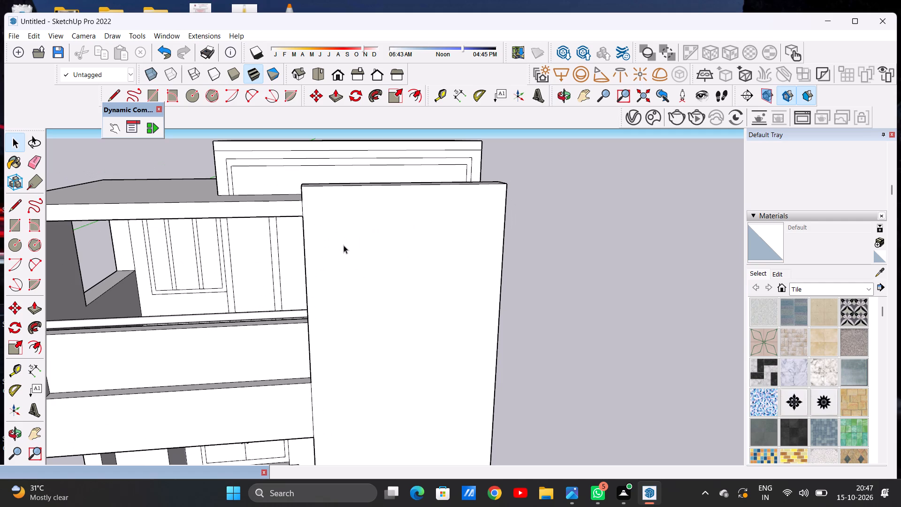
{"action": "scroll", "coordinate": [349, 251], "scroll_direction": "down", "scroll_amount": 10}
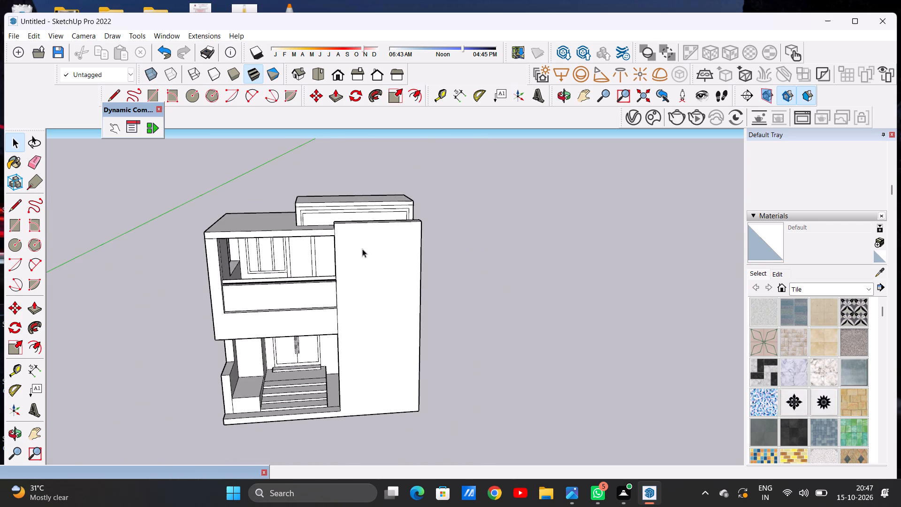
{"action": "scroll", "coordinate": [361, 249], "scroll_direction": "down", "scroll_amount": 3}
{"action": "scroll", "coordinate": [363, 284], "scroll_direction": "up", "scroll_amount": 5}
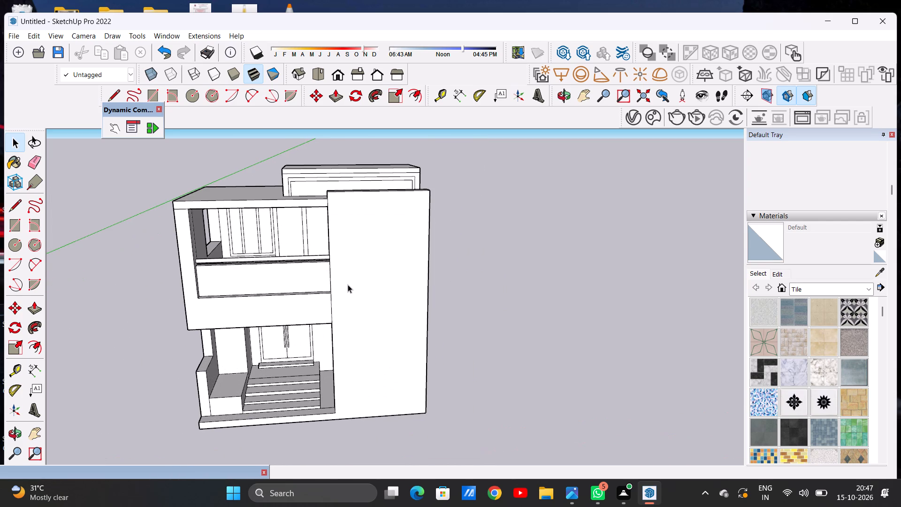
{"action": "scroll", "coordinate": [348, 284], "scroll_direction": "down", "scroll_amount": 3}
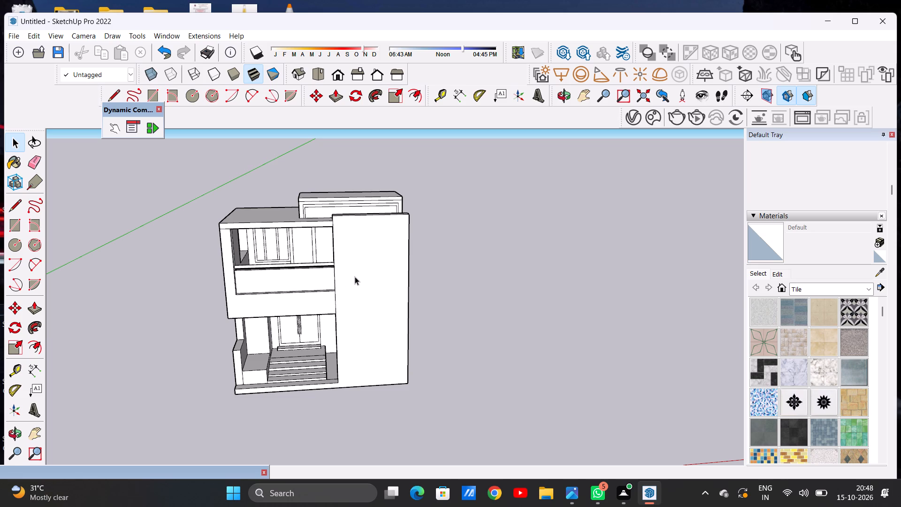
{"action": "scroll", "coordinate": [355, 277], "scroll_direction": "up", "scroll_amount": 20}
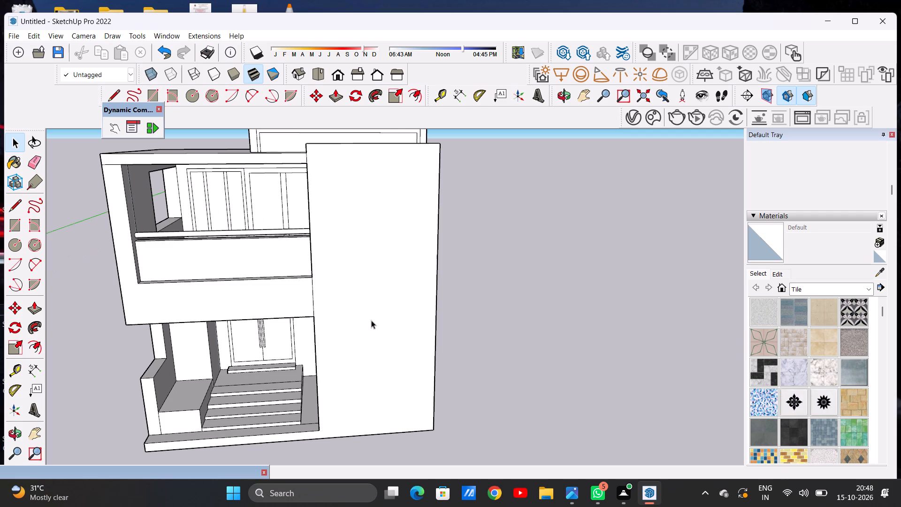
{"action": "scroll", "coordinate": [371, 320], "scroll_direction": "down", "scroll_amount": 20}
{"action": "scroll", "coordinate": [371, 320], "scroll_direction": "down", "scroll_amount": 5}
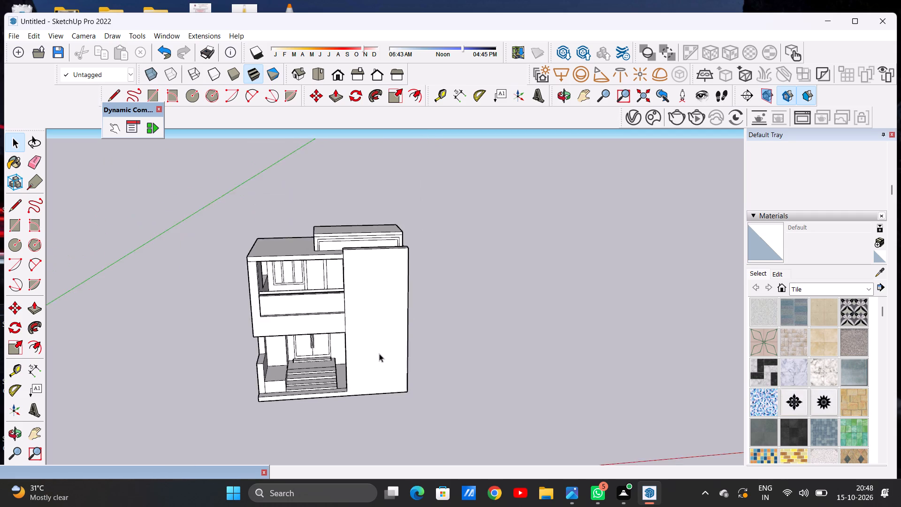
{"action": "scroll", "coordinate": [379, 353], "scroll_direction": "down", "scroll_amount": 6}
{"action": "scroll", "coordinate": [376, 377], "scroll_direction": "up", "scroll_amount": 7}
{"action": "middle_click_drag", "start_coordinate": [383, 373], "coordinate": [357, 370]}
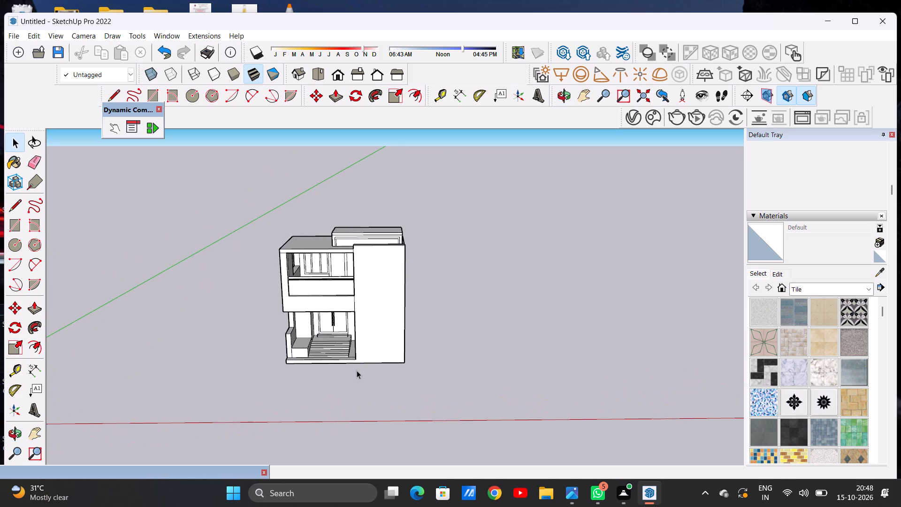
Draw a short vertical line from the entrance plinth's top corner to its bottom edge, where it meets the tall panel.
{"action": "scroll", "coordinate": [386, 362], "scroll_direction": "up", "scroll_amount": 2}
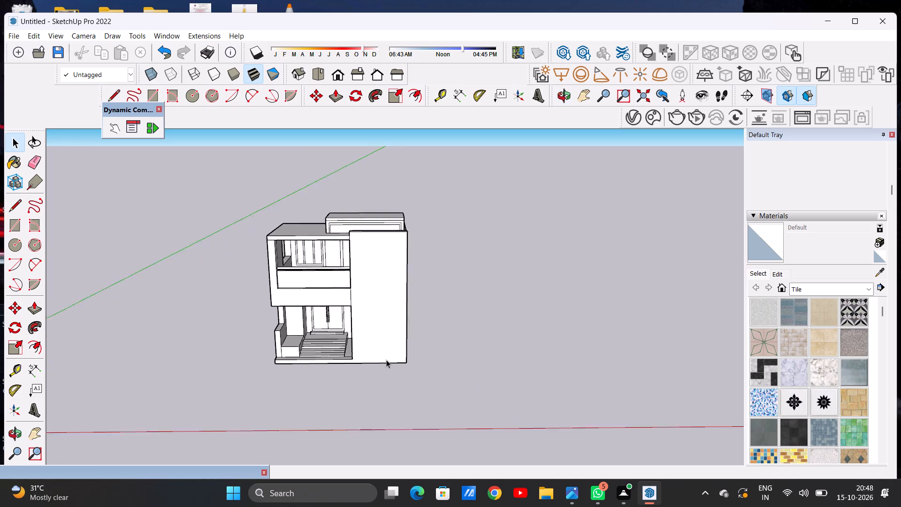
{"action": "scroll", "coordinate": [386, 360], "scroll_direction": "up", "scroll_amount": 3}
{"action": "middle_click_drag", "start_coordinate": [373, 365], "coordinate": [365, 413]}
{"action": "scroll", "coordinate": [346, 381], "scroll_direction": "up", "scroll_amount": 11}
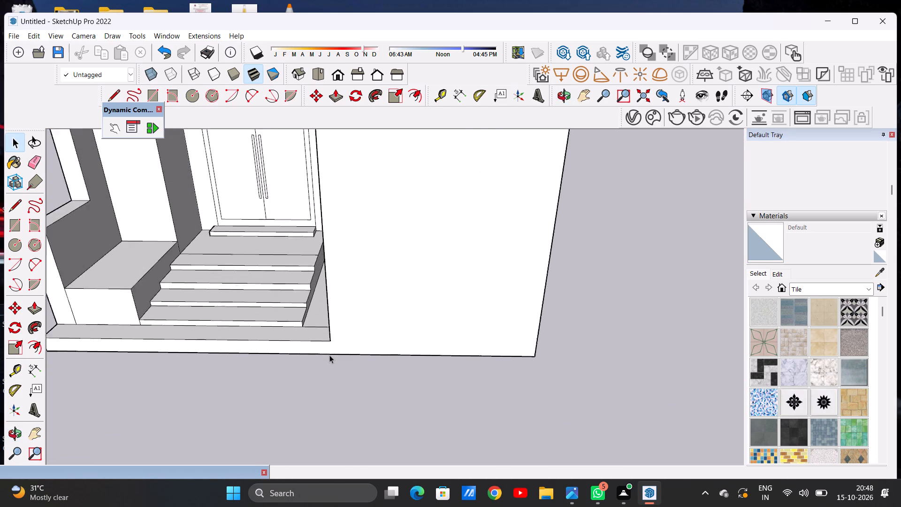
{"action": "scroll", "coordinate": [329, 355], "scroll_direction": "up", "scroll_amount": 1}
{"action": "key", "text": "l"}
{"action": "scroll", "coordinate": [329, 355], "scroll_direction": "up", "scroll_amount": 8}
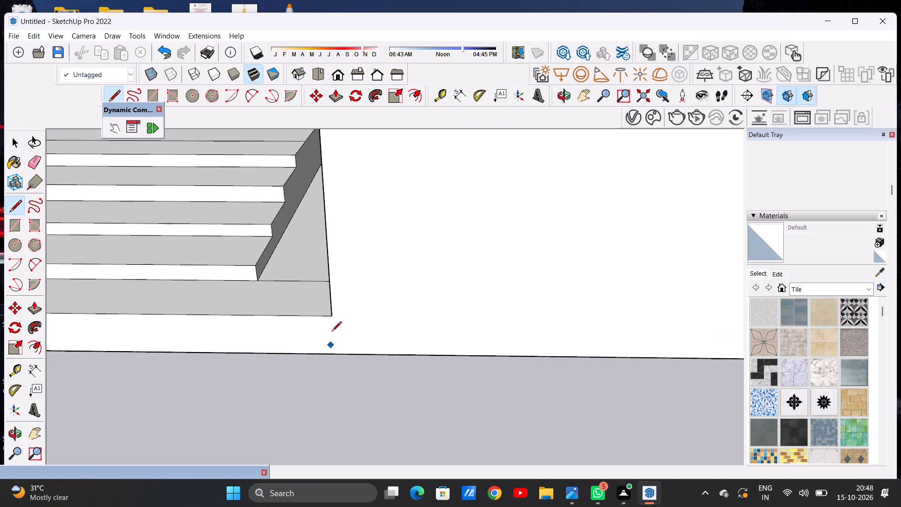
{"action": "left_click", "coordinate": [330, 315]}
{"action": "left_click", "coordinate": [336, 355]}
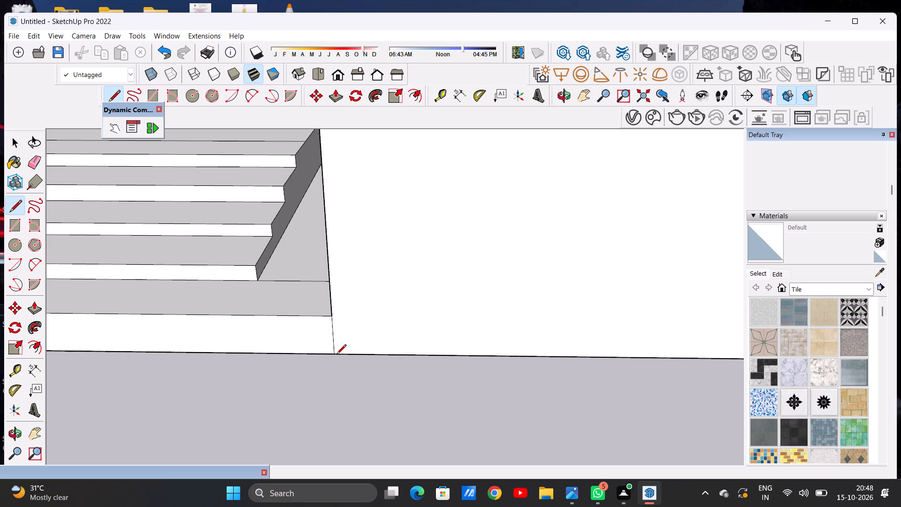
{"action": "key", "text": "space"}
Draw a ground-level rectangle in front of the tall panel, spanning the full width of the panel's base.
{"action": "key", "text": "r"}
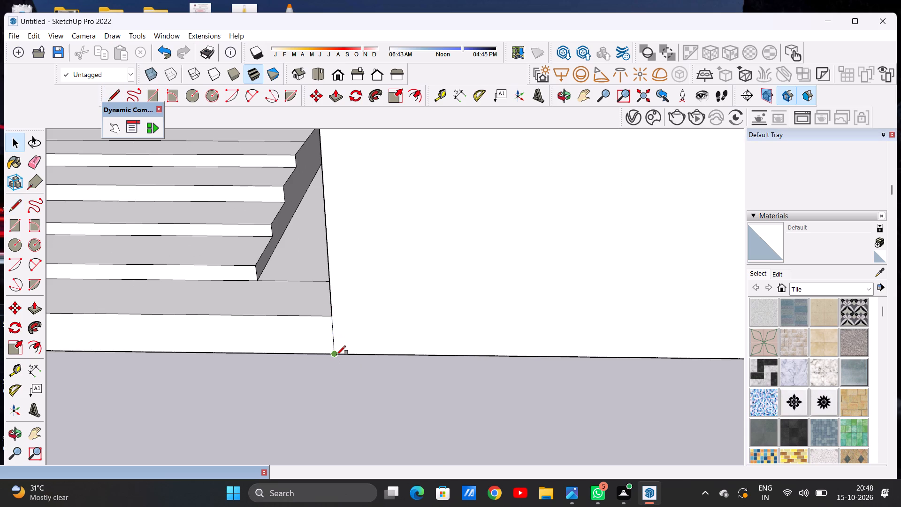
{"action": "left_click", "coordinate": [334, 357]}
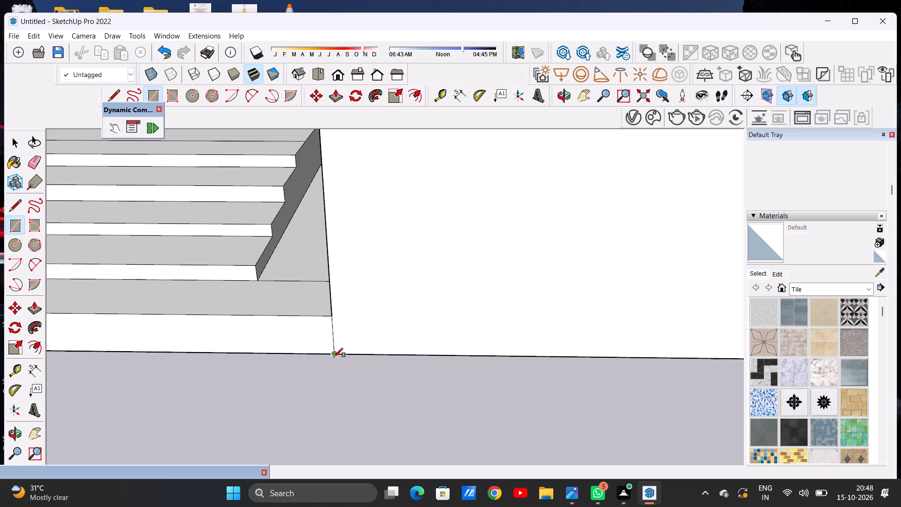
{"action": "key", "text": "space"}
{"action": "type", "text": "R"}
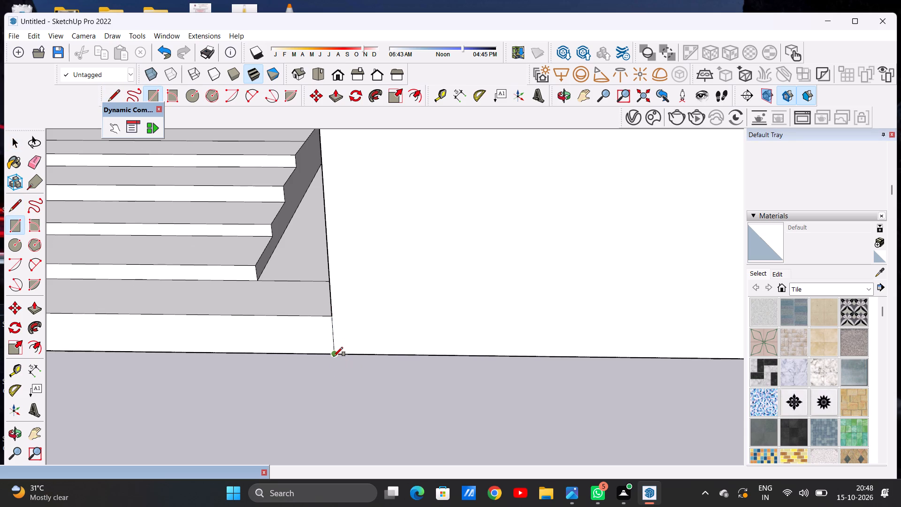
{"action": "left_click", "coordinate": [332, 354]}
{"action": "scroll", "coordinate": [386, 367], "scroll_direction": "down", "scroll_amount": 12}
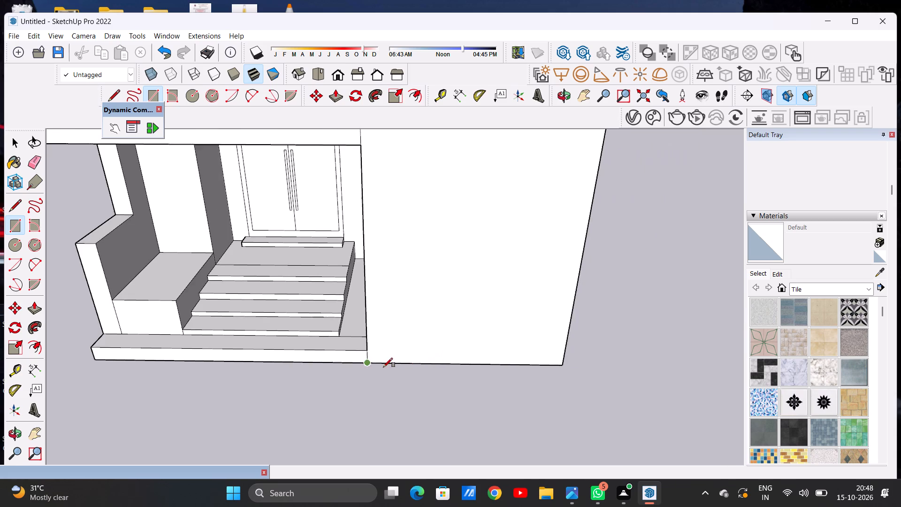
{"action": "scroll", "coordinate": [635, 370], "scroll_direction": "down", "scroll_amount": 1}
{"action": "scroll", "coordinate": [625, 376], "scroll_direction": "up", "scroll_amount": 6}
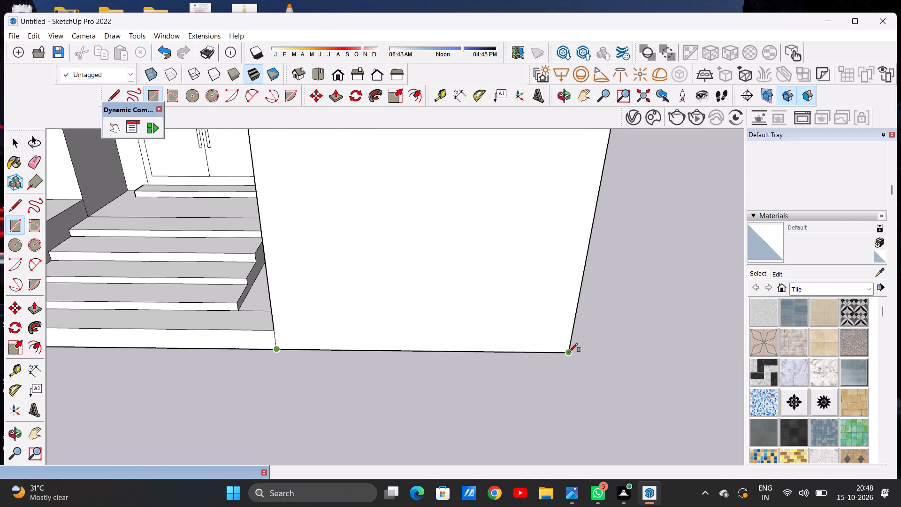
{"action": "left_click", "coordinate": [569, 352]}
{"action": "scroll", "coordinate": [575, 404], "scroll_direction": "down", "scroll_amount": 12}
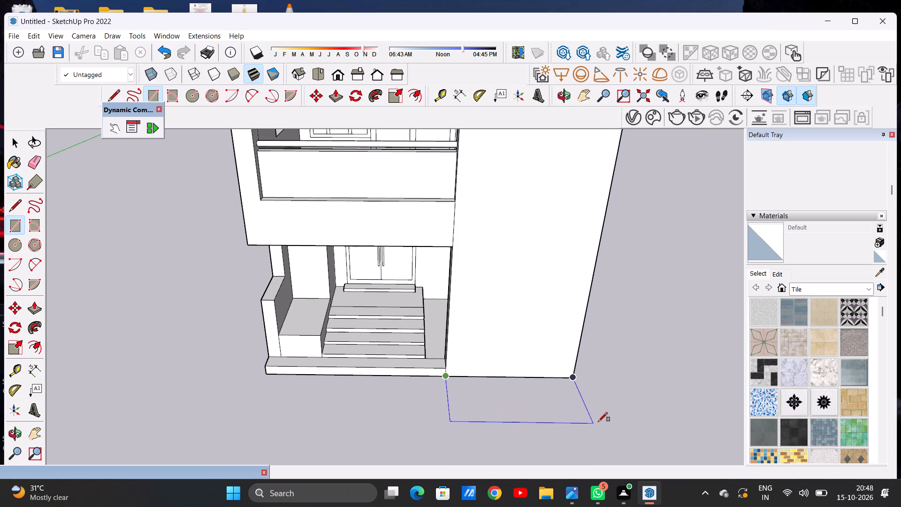
{"action": "left_click", "coordinate": [598, 422]}
{"action": "key", "text": "space"}
Draw a line across the ground rectangle, parallel to the panel and closer to the rectangle's outer edge.
{"action": "scroll", "coordinate": [388, 407], "scroll_direction": "down", "scroll_amount": 7}
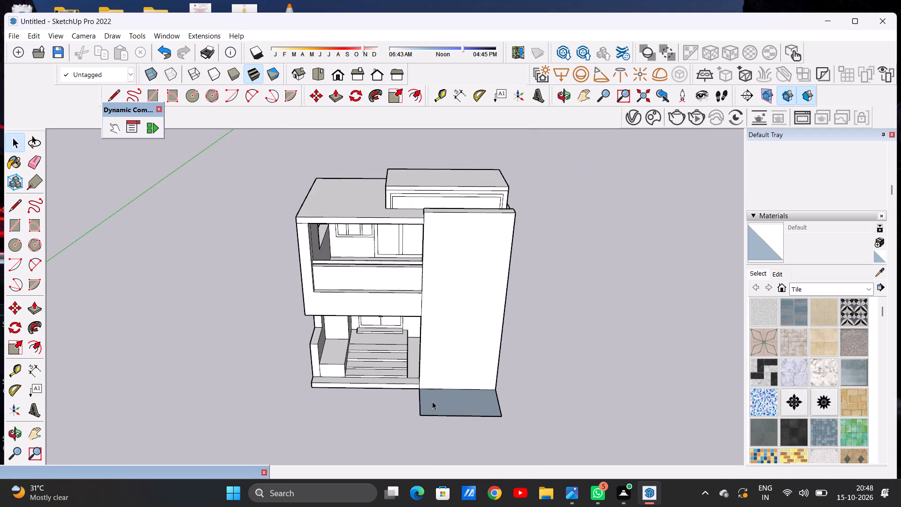
{"action": "middle_click_drag", "start_coordinate": [464, 408], "coordinate": [468, 364]}
{"action": "scroll", "coordinate": [476, 379], "scroll_direction": "up", "scroll_amount": 6}
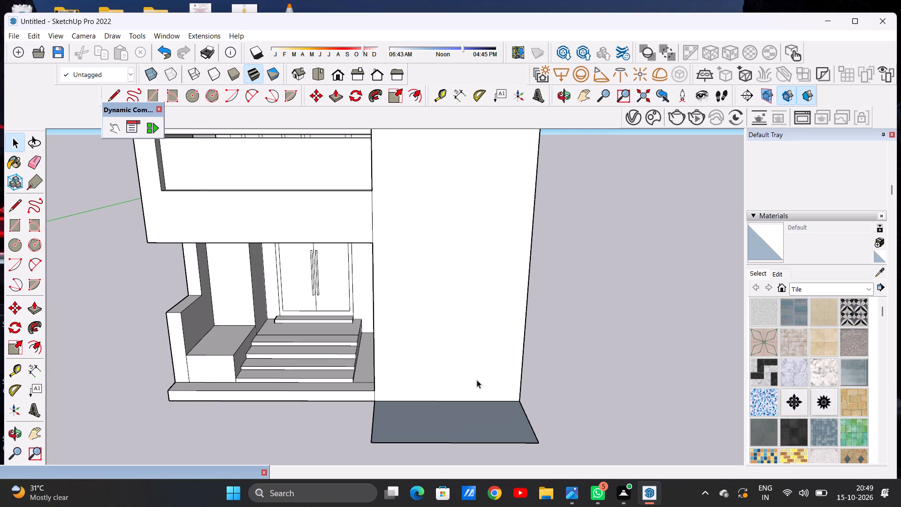
{"action": "scroll", "coordinate": [412, 377], "scroll_direction": "down", "scroll_amount": 6}
{"action": "middle_click_drag", "start_coordinate": [443, 408], "coordinate": [438, 483]}
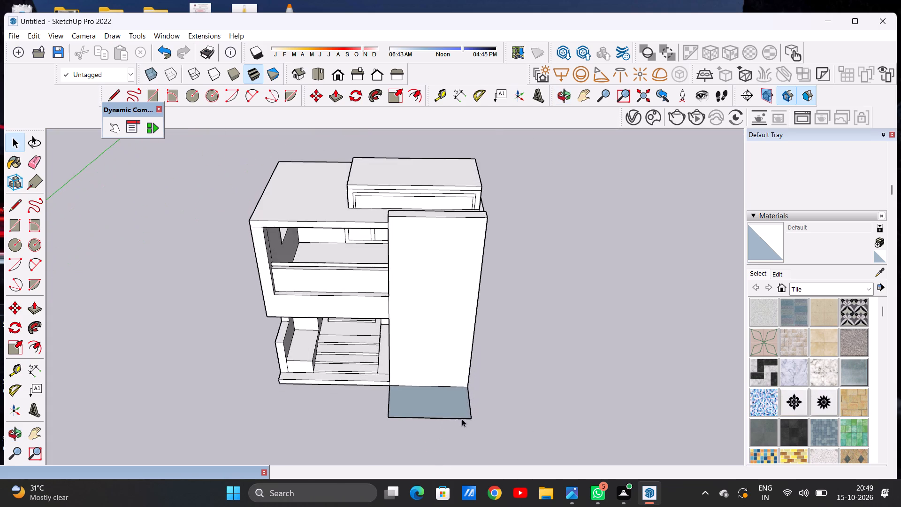
{"action": "scroll", "coordinate": [463, 415], "scroll_direction": "up", "scroll_amount": 3}
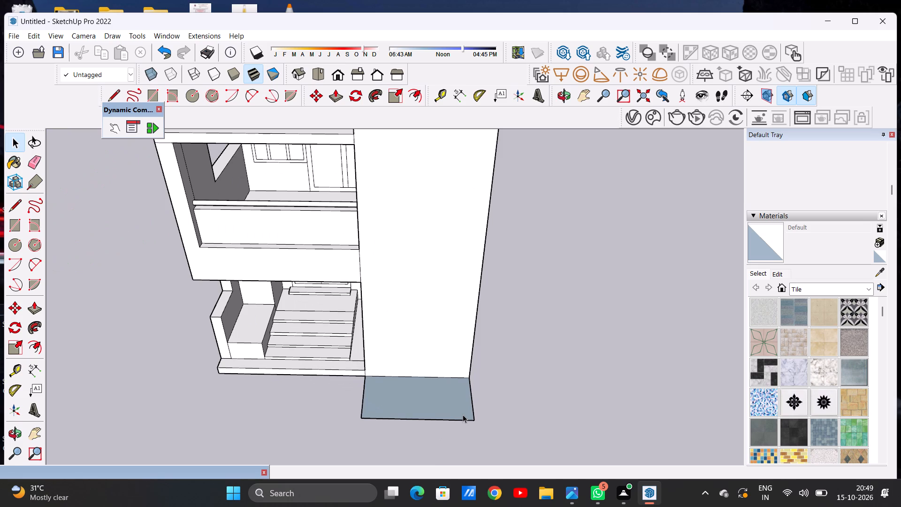
{"action": "key", "text": "l"}
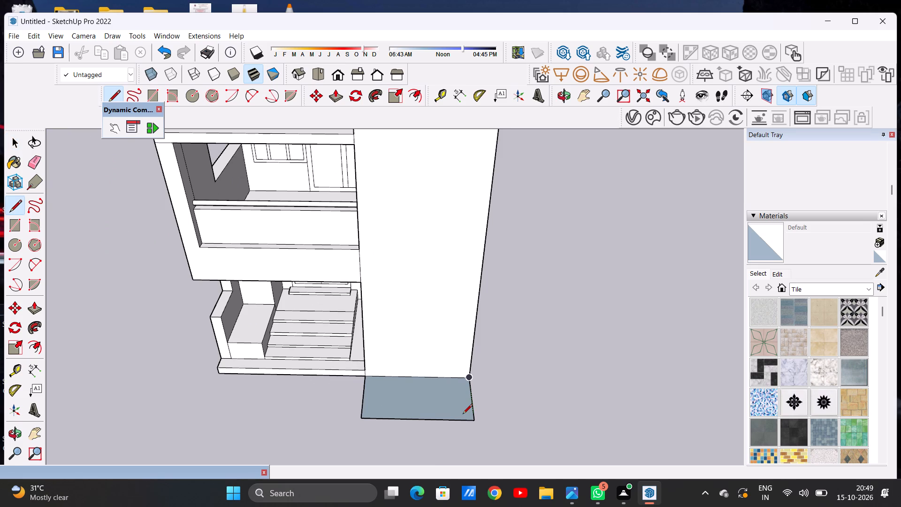
{"action": "scroll", "coordinate": [458, 416], "scroll_direction": "up", "scroll_amount": 6}
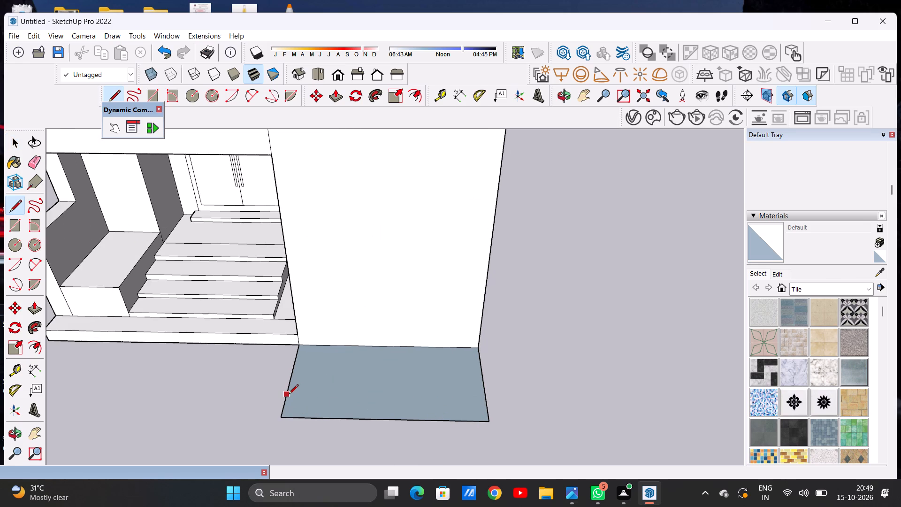
{"action": "left_click", "coordinate": [289, 395]}
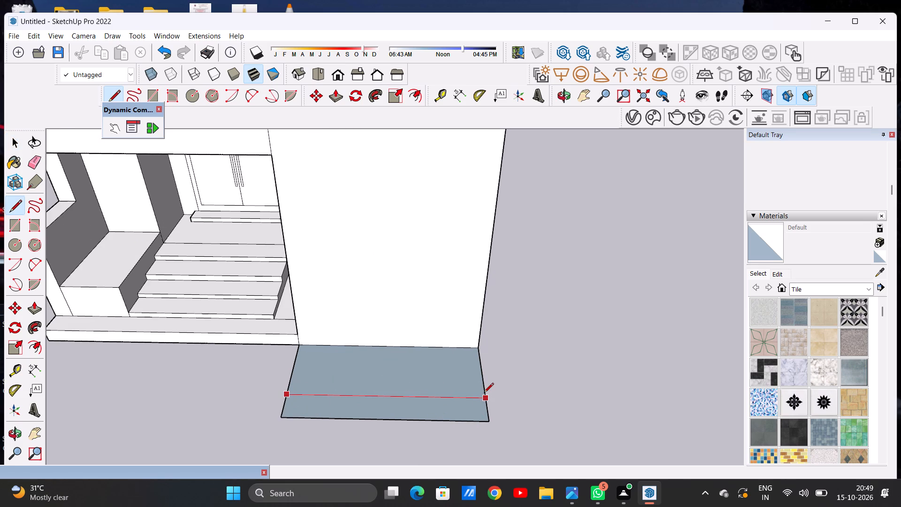
{"action": "left_click", "coordinate": [484, 393]}
{"action": "key", "text": "space"}
Erase the ground rectangle's outer edge and the two leftover side segments beyond the dividing line.
{"action": "type", "text": "E"}
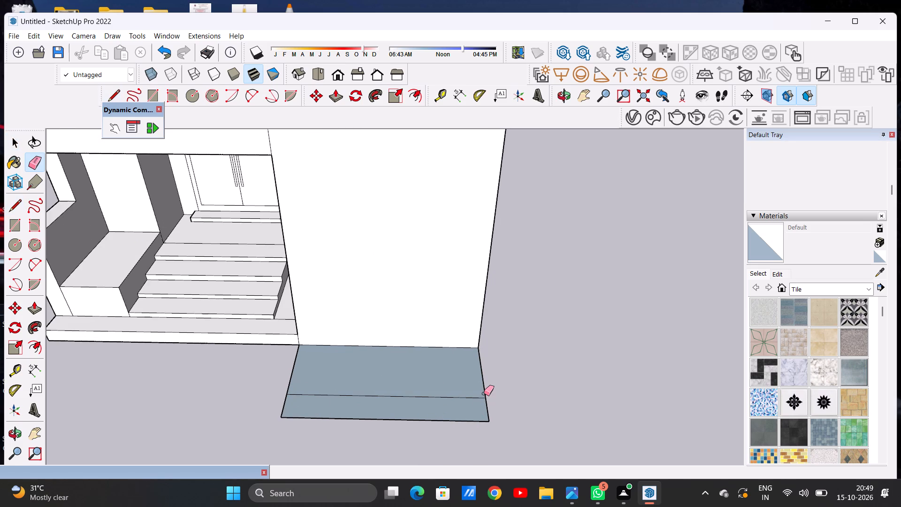
{"action": "scroll", "coordinate": [503, 421], "scroll_direction": "up", "scroll_amount": 4}
{"action": "left_click", "coordinate": [481, 421]}
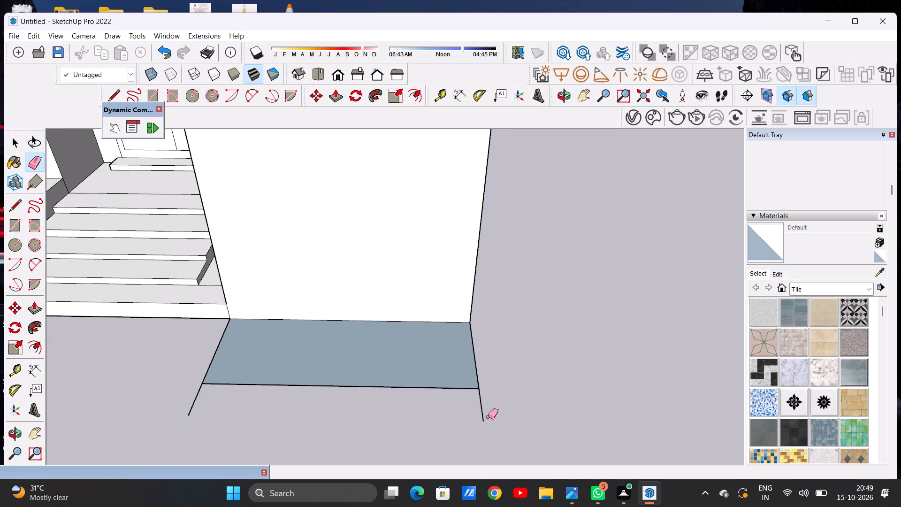
{"action": "scroll", "coordinate": [553, 402], "scroll_direction": "down", "scroll_amount": 2}
{"action": "left_click_drag", "start_coordinate": [488, 406], "coordinate": [501, 402]}
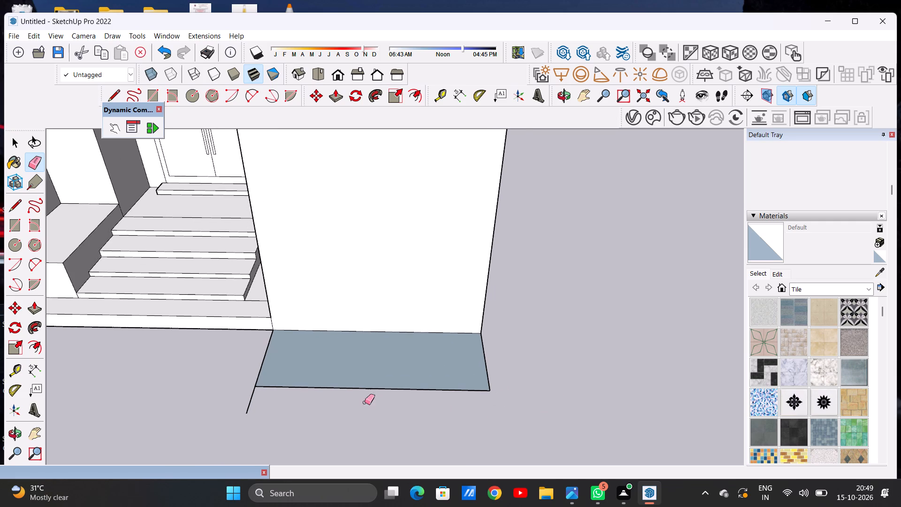
{"action": "scroll", "coordinate": [283, 402], "scroll_direction": "up", "scroll_amount": 5}
{"action": "left_click_drag", "start_coordinate": [236, 400], "coordinate": [249, 403]}
{"action": "key", "text": "space"}
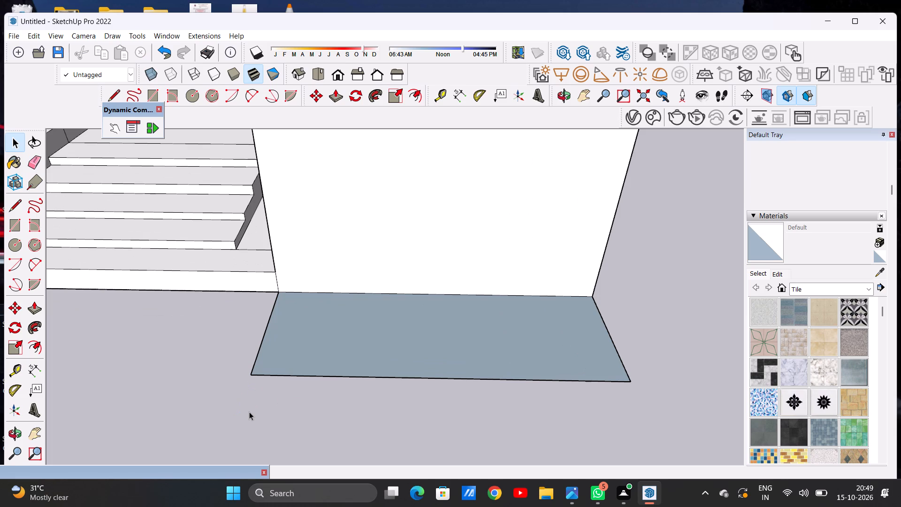
Push/Pull the ground rectangle in front of the tall panel upward into a low base block, taller than the entrance plinth.
{"action": "scroll", "coordinate": [262, 397], "scroll_direction": "down", "scroll_amount": 11}
{"action": "scroll", "coordinate": [421, 327], "scroll_direction": "up", "scroll_amount": 3}
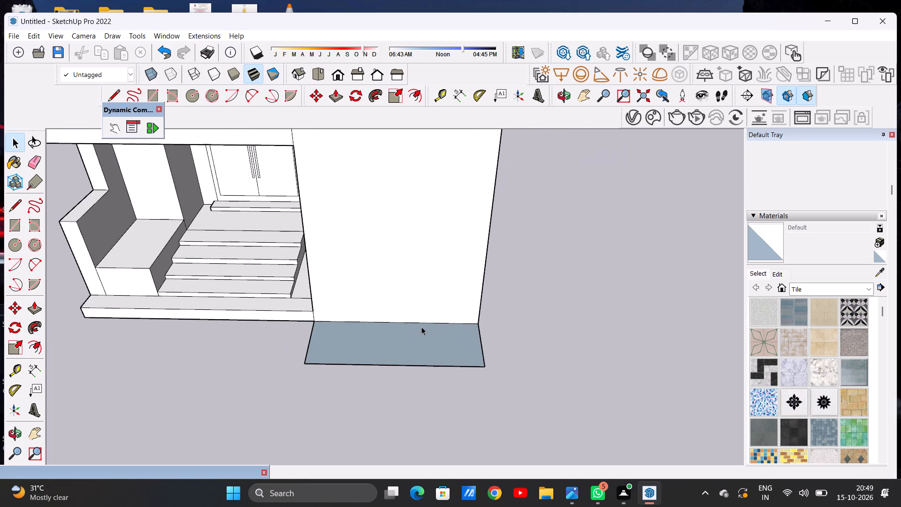
{"action": "key", "text": "space"}
{"action": "key", "text": "p"}
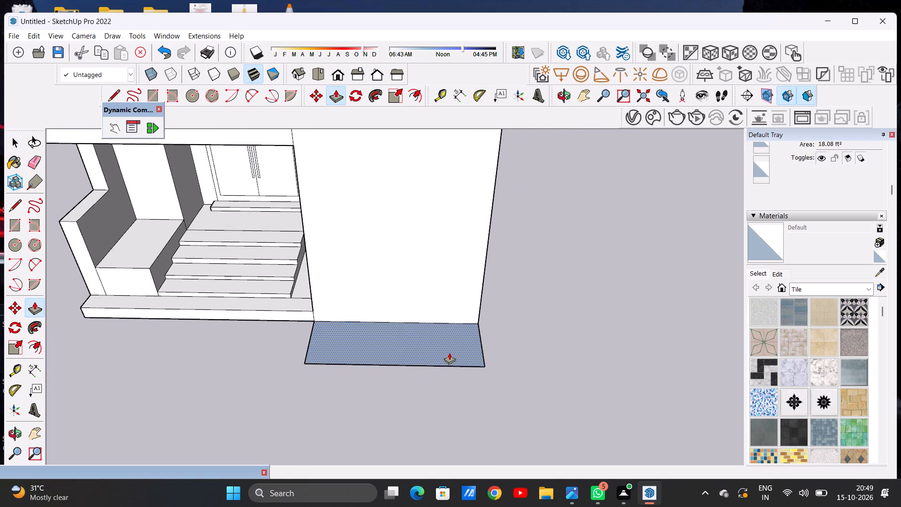
{"action": "middle_click_drag", "start_coordinate": [457, 364], "coordinate": [446, 308]}
{"action": "left_click", "coordinate": [456, 320]}
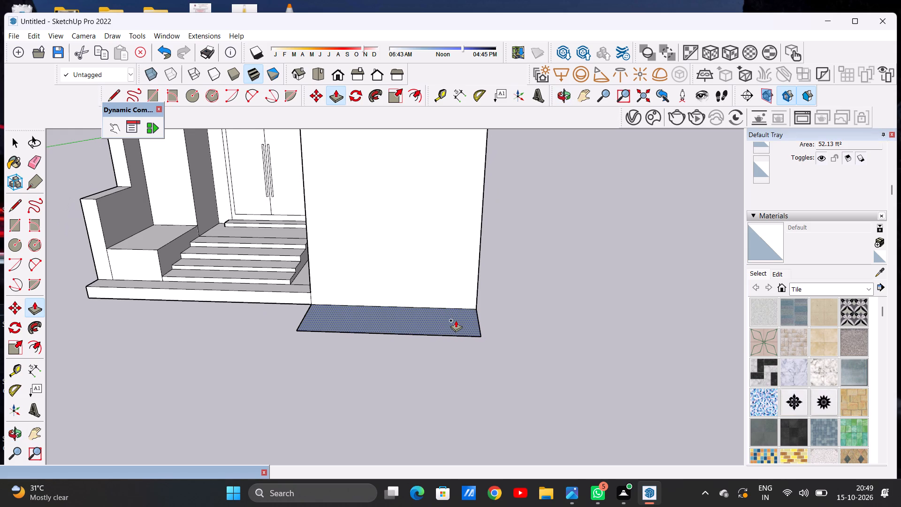
{"action": "left_click", "coordinate": [475, 296]}
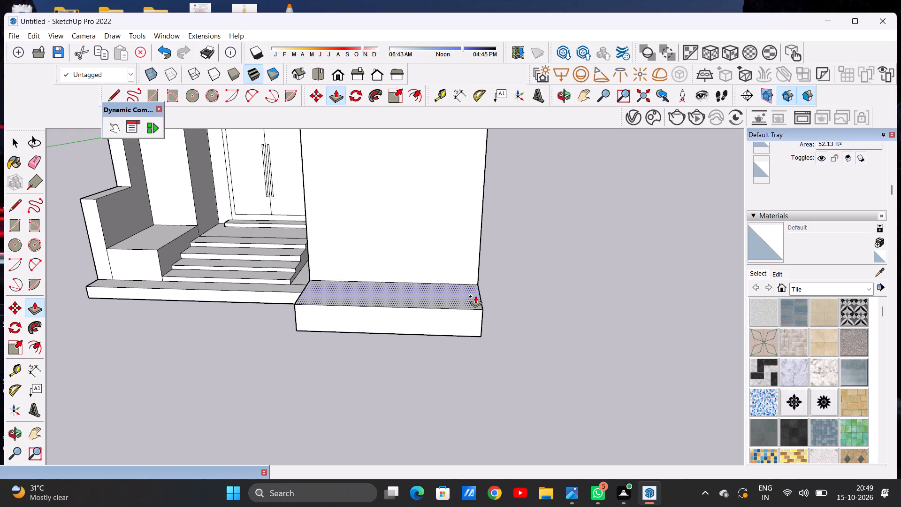
{"action": "key", "text": "space"}
Draw a tall rectangle on the front panel's face, rising from its base edge and inset from the sides and top.
{"action": "scroll", "coordinate": [481, 352], "scroll_direction": "down", "scroll_amount": 12}
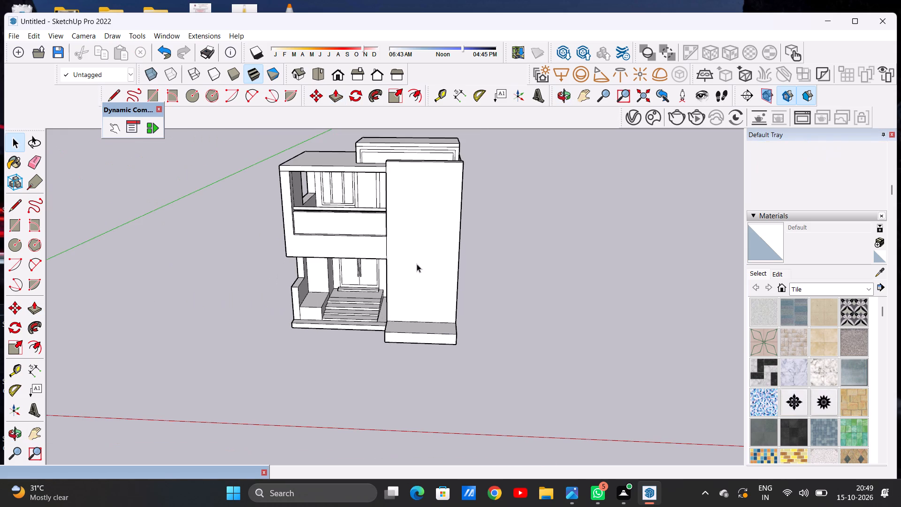
{"action": "middle_click_drag", "start_coordinate": [420, 262], "coordinate": [431, 212]}
{"action": "scroll", "coordinate": [431, 212], "scroll_direction": "up", "scroll_amount": 1}
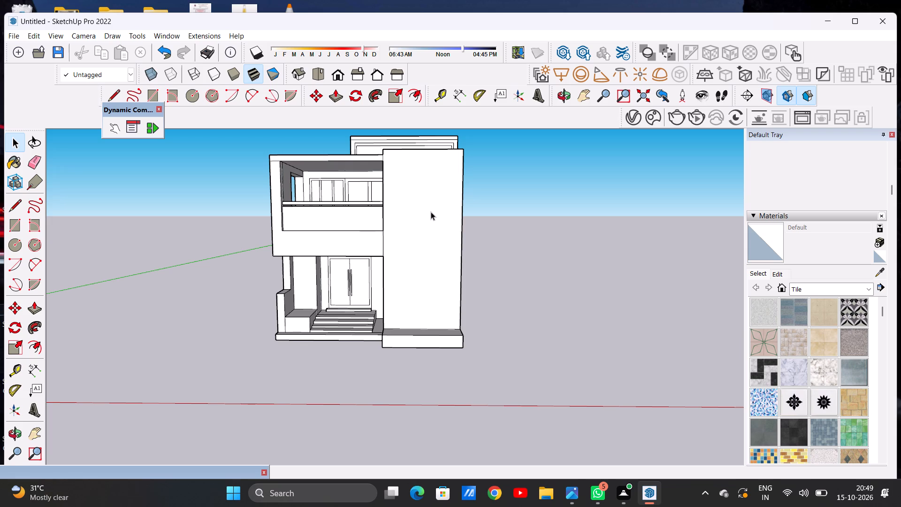
{"action": "scroll", "coordinate": [439, 269], "scroll_direction": "down", "scroll_amount": 4}
{"action": "scroll", "coordinate": [445, 230], "scroll_direction": "up", "scroll_amount": 1}
{"action": "scroll", "coordinate": [445, 230], "scroll_direction": "down", "scroll_amount": 2}
{"action": "scroll", "coordinate": [445, 230], "scroll_direction": "up", "scroll_amount": 4}
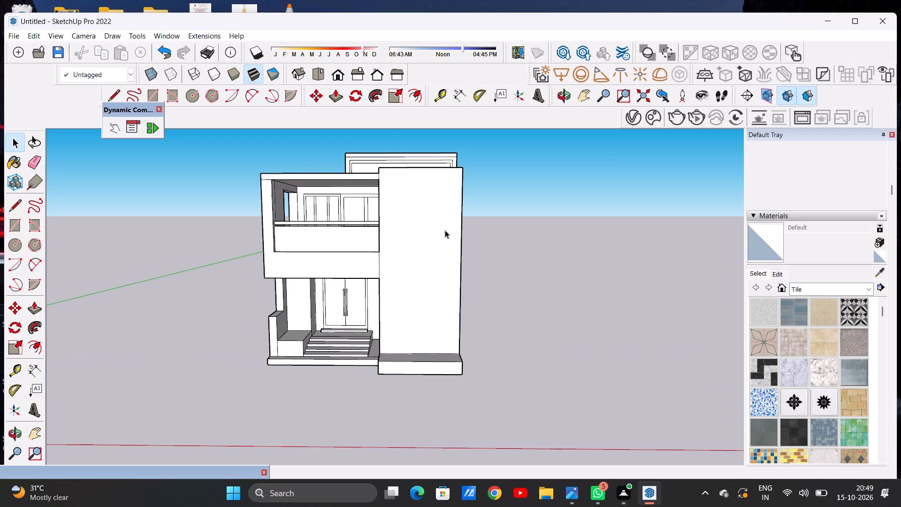
{"action": "scroll", "coordinate": [445, 230], "scroll_direction": "up", "scroll_amount": 2}
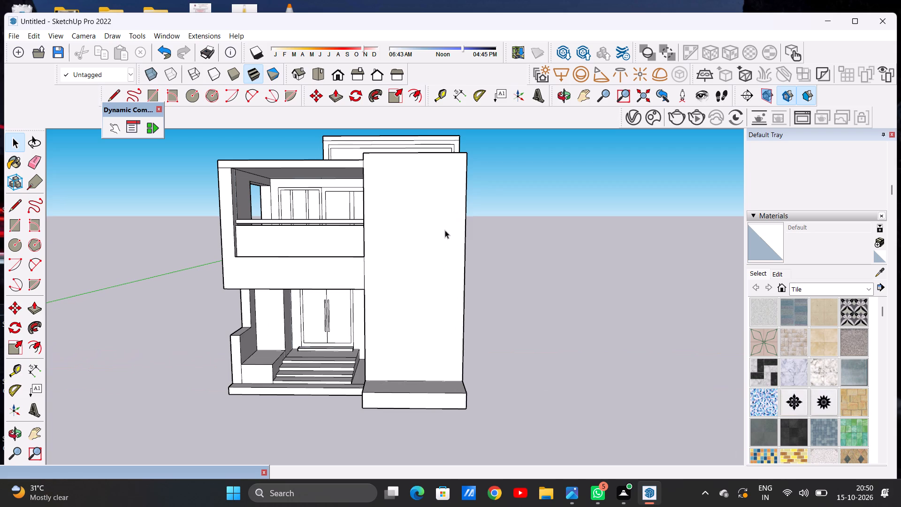
{"action": "key", "text": "r"}
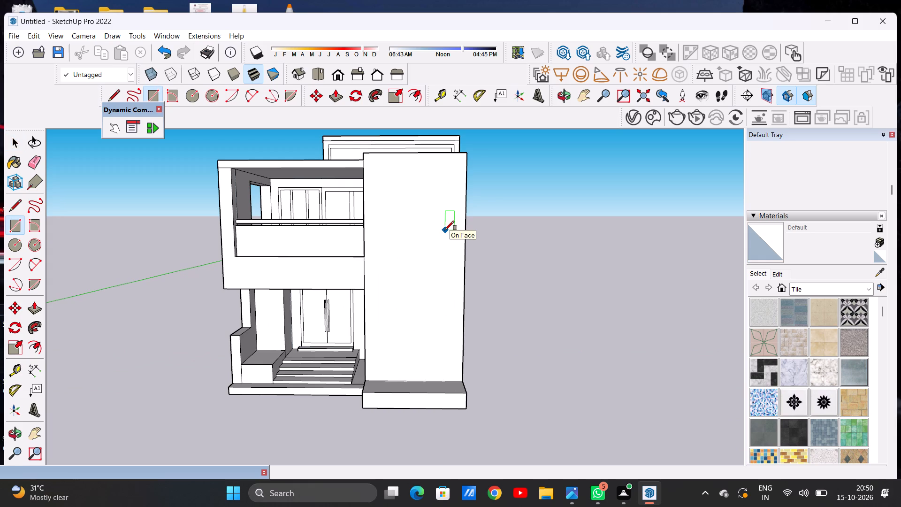
{"action": "left_click", "coordinate": [380, 378]}
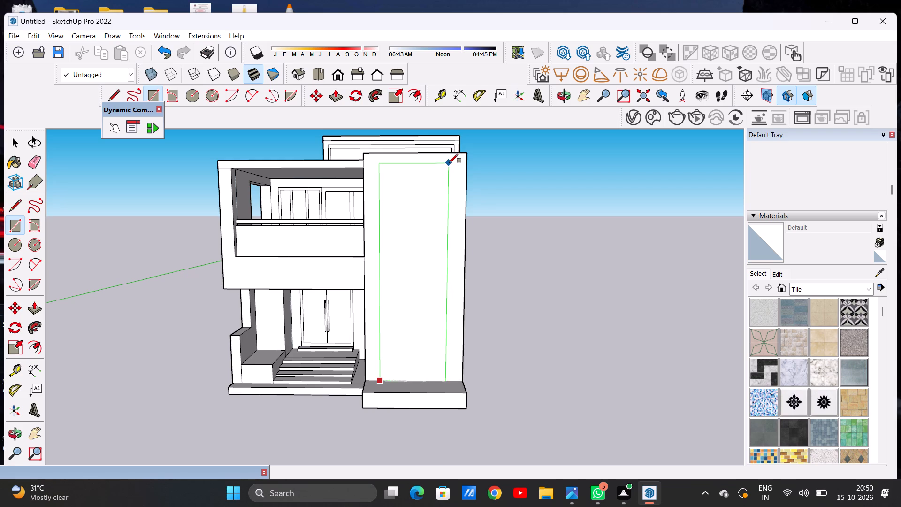
{"action": "left_click", "coordinate": [449, 163]}
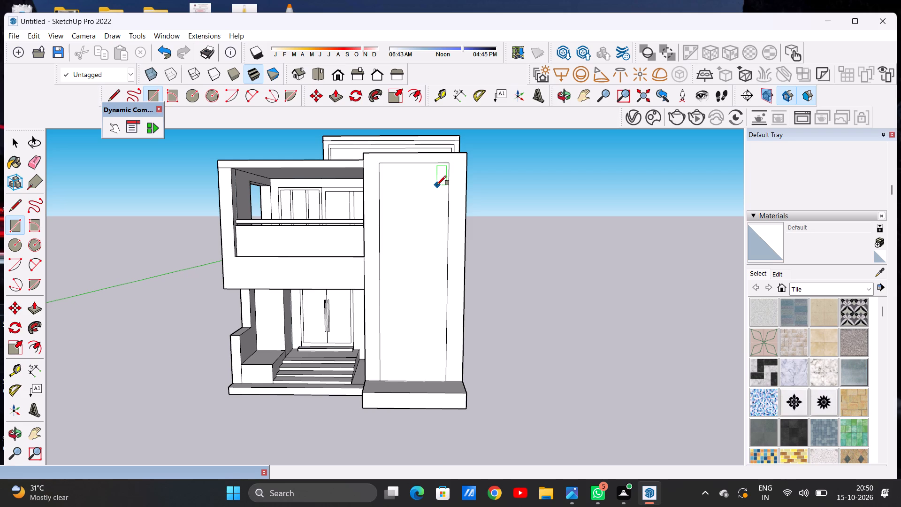
{"action": "key", "text": "space"}
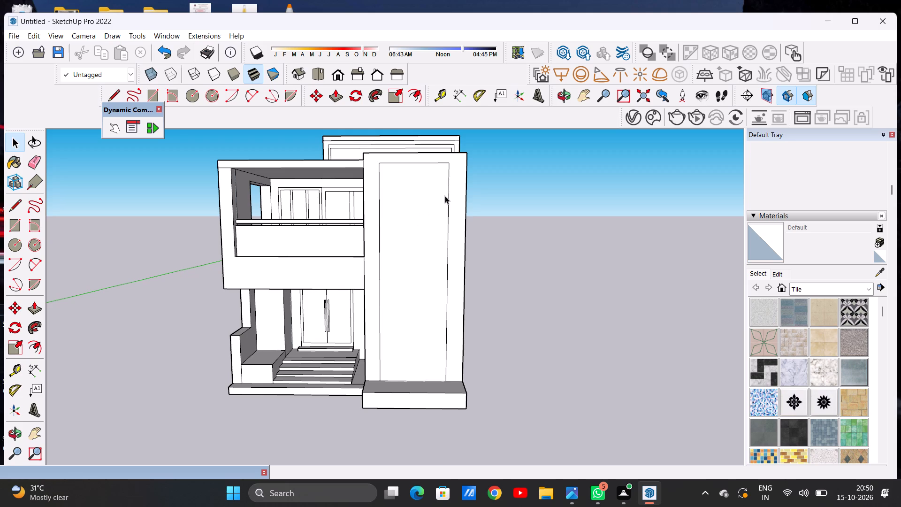
Draw a line across the tall inset rectangle near its top, parallel to its top edge, to mark off a narrow band.
{"action": "middle_click_drag", "start_coordinate": [436, 189], "coordinate": [380, 232]}
{"action": "scroll", "coordinate": [423, 184], "scroll_direction": "up", "scroll_amount": 3}
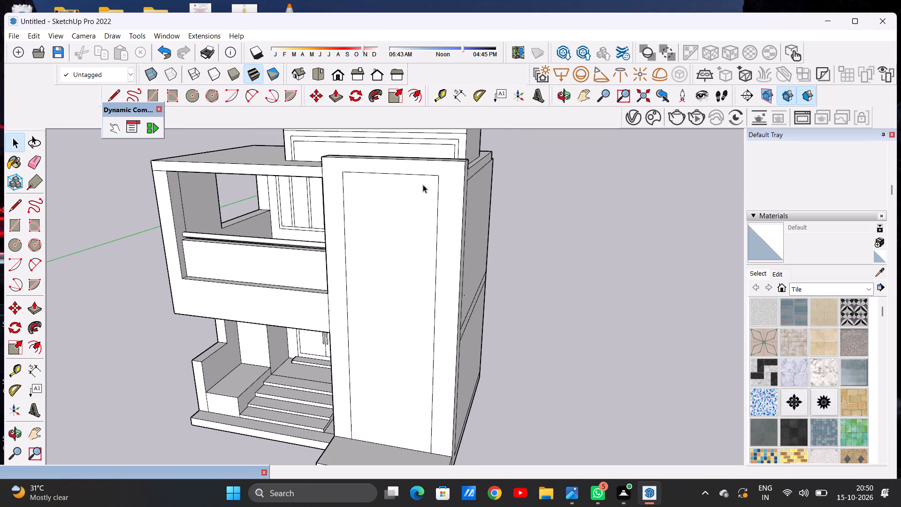
{"action": "key", "text": "l"}
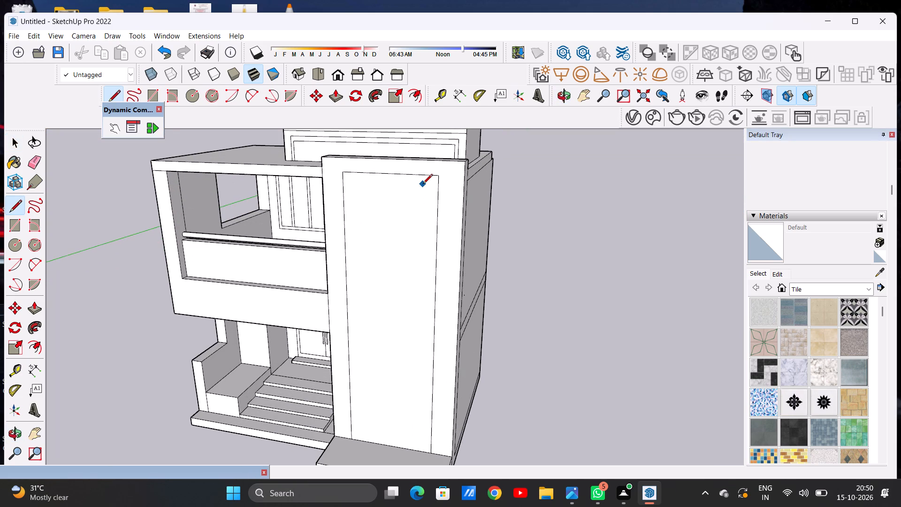
{"action": "scroll", "coordinate": [372, 210], "scroll_direction": "up", "scroll_amount": 6}
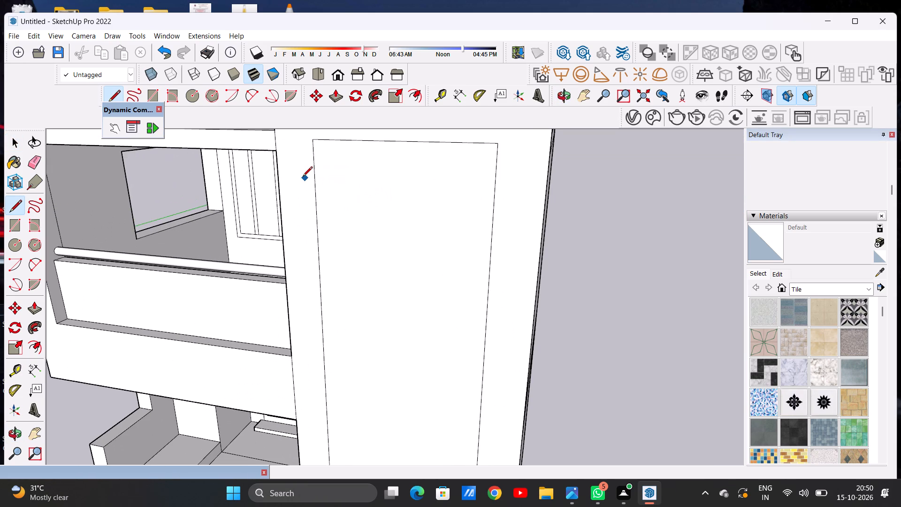
{"action": "left_click", "coordinate": [316, 177]}
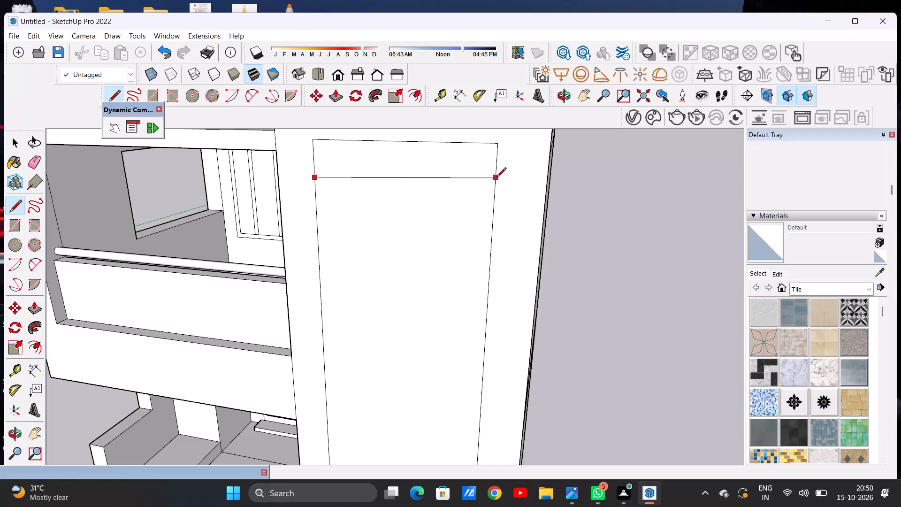
{"action": "left_click", "coordinate": [498, 182]}
{"action": "key", "text": "space"}
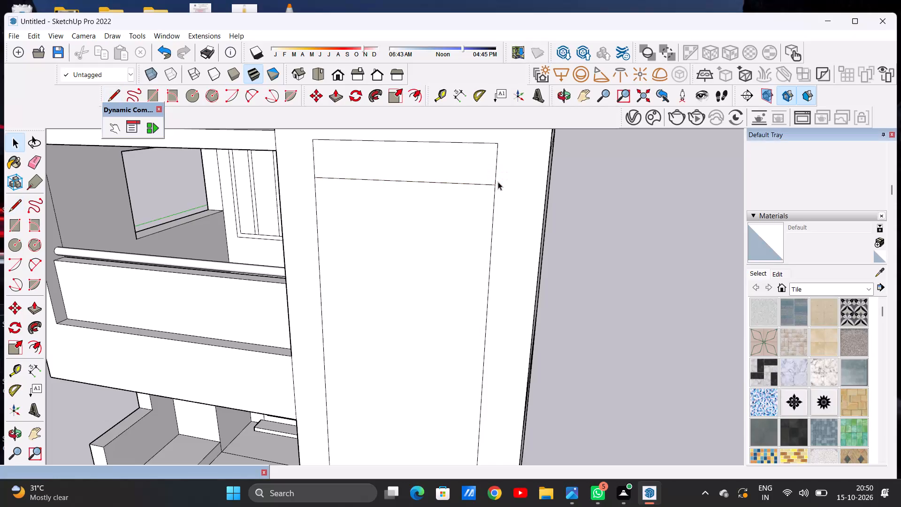
Push the narrow band at the top of the inset rectangle slightly inward to form a shallow recess.
{"action": "scroll", "coordinate": [455, 189], "scroll_direction": "down", "scroll_amount": 10}
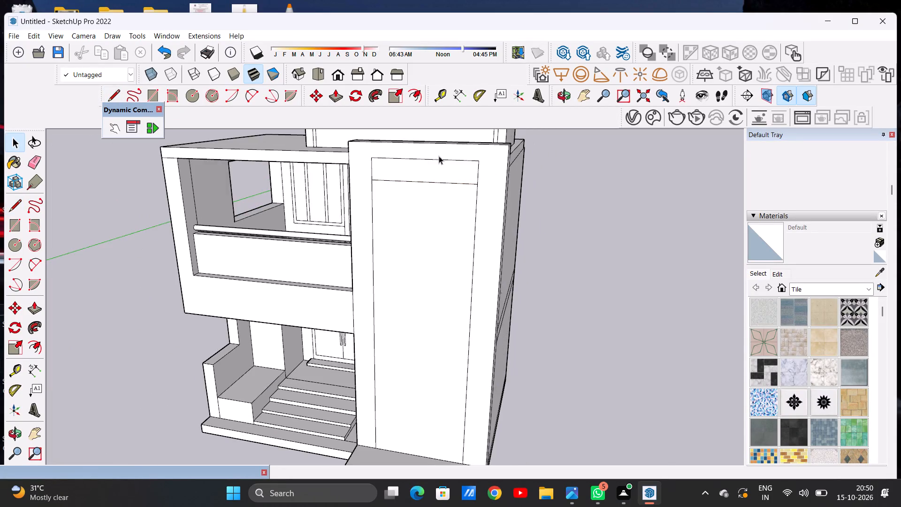
{"action": "scroll", "coordinate": [439, 156], "scroll_direction": "down", "scroll_amount": 4}
{"action": "scroll", "coordinate": [432, 162], "scroll_direction": "up", "scroll_amount": 6}
{"action": "middle_click_drag", "start_coordinate": [399, 177], "coordinate": [421, 155]}
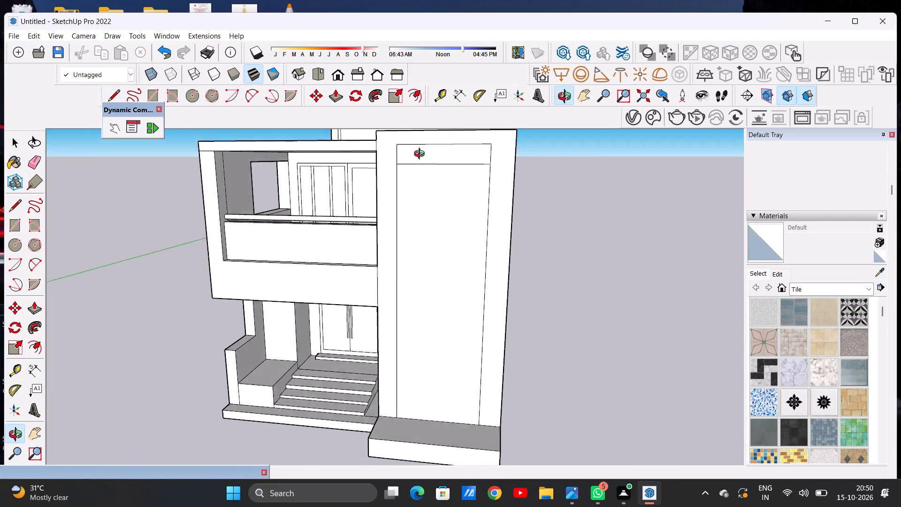
{"action": "middle_click_drag", "start_coordinate": [421, 155], "coordinate": [427, 149]}
{"action": "scroll", "coordinate": [413, 197], "scroll_direction": "down", "scroll_amount": 4}
{"action": "scroll", "coordinate": [449, 154], "scroll_direction": "up", "scroll_amount": 5}
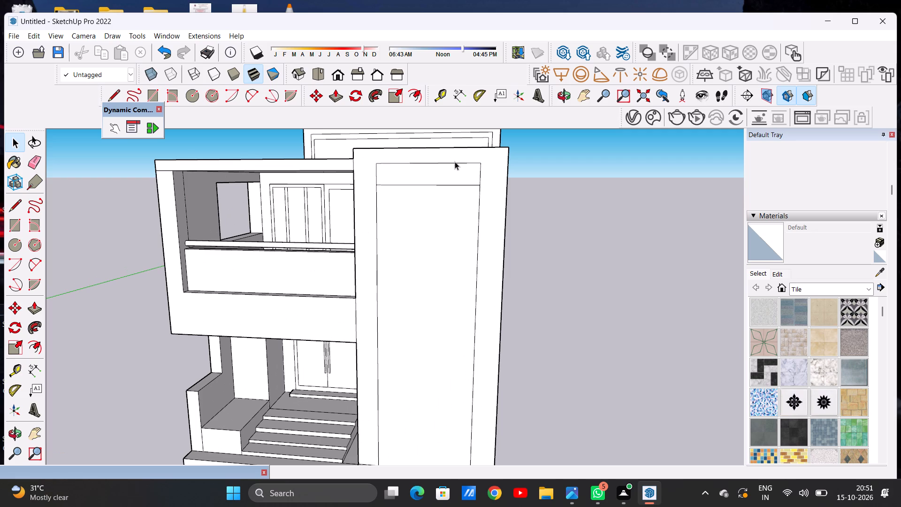
{"action": "middle_click_drag", "start_coordinate": [467, 170], "coordinate": [454, 181]}
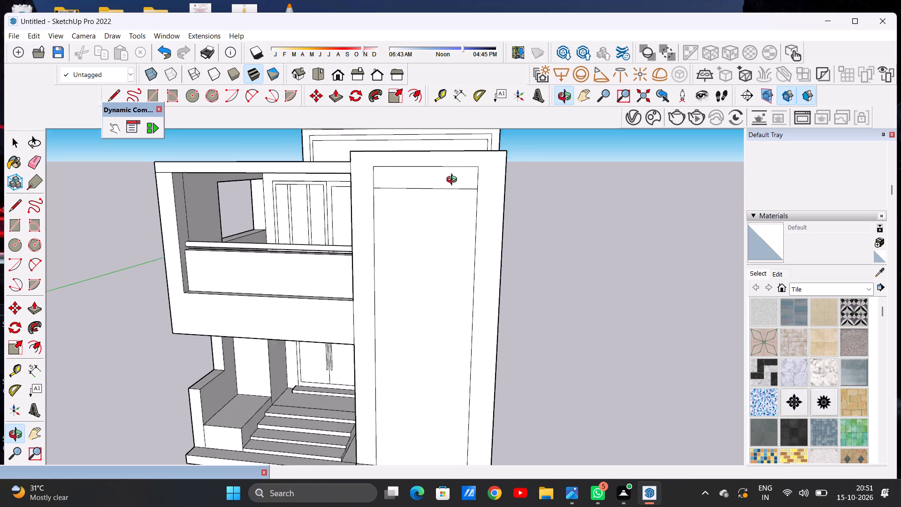
{"action": "middle_click_drag", "start_coordinate": [454, 181], "coordinate": [433, 215]}
{"action": "scroll", "coordinate": [438, 215], "scroll_direction": "up", "scroll_amount": 2}
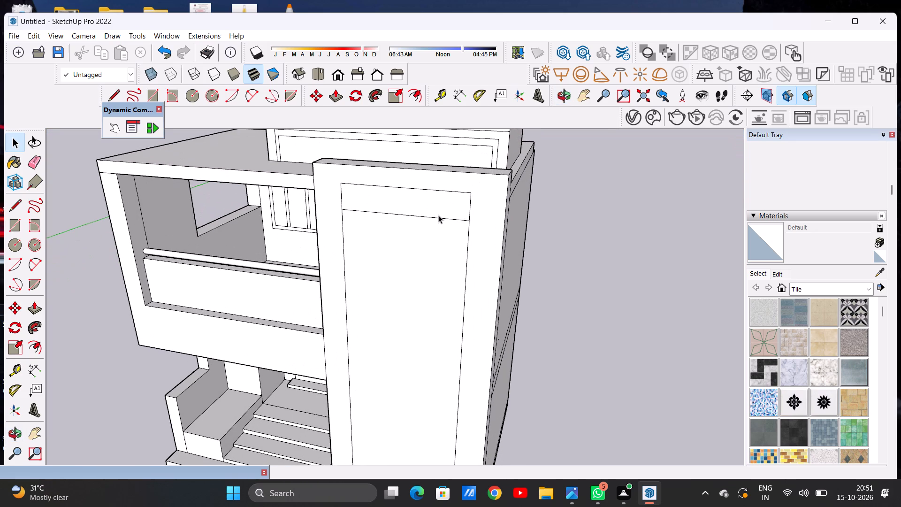
{"action": "key", "text": "p"}
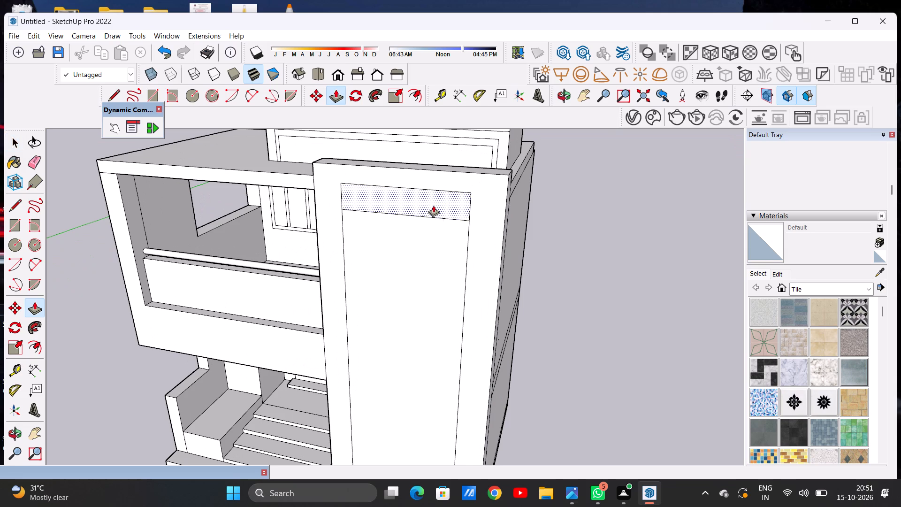
{"action": "scroll", "coordinate": [433, 200], "scroll_direction": "up", "scroll_amount": 3}
{"action": "left_click", "coordinate": [433, 200]}
{"action": "left_click", "coordinate": [436, 197]}
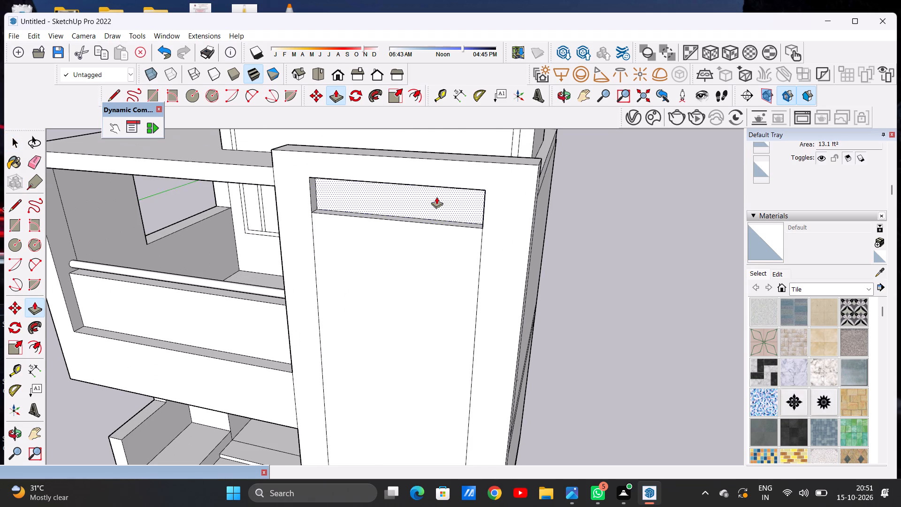
{"action": "key", "text": "space"}
Examine the whole front elevation and the tall panel's recessed band from eye level and from above.
{"action": "scroll", "coordinate": [331, 206], "scroll_direction": "down", "scroll_amount": 3}
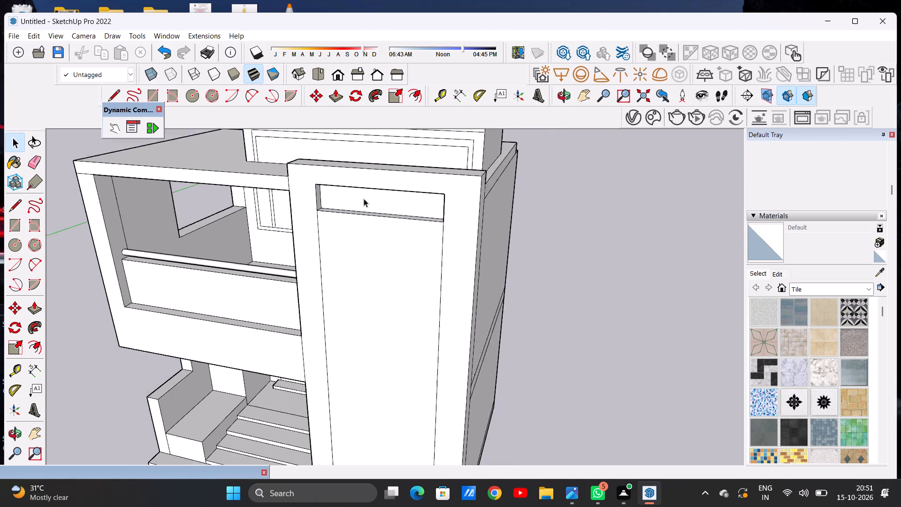
{"action": "scroll", "coordinate": [364, 199], "scroll_direction": "down", "scroll_amount": 2}
{"action": "scroll", "coordinate": [417, 183], "scroll_direction": "down", "scroll_amount": 7}
{"action": "middle_click_drag", "start_coordinate": [388, 244], "coordinate": [426, 194]}
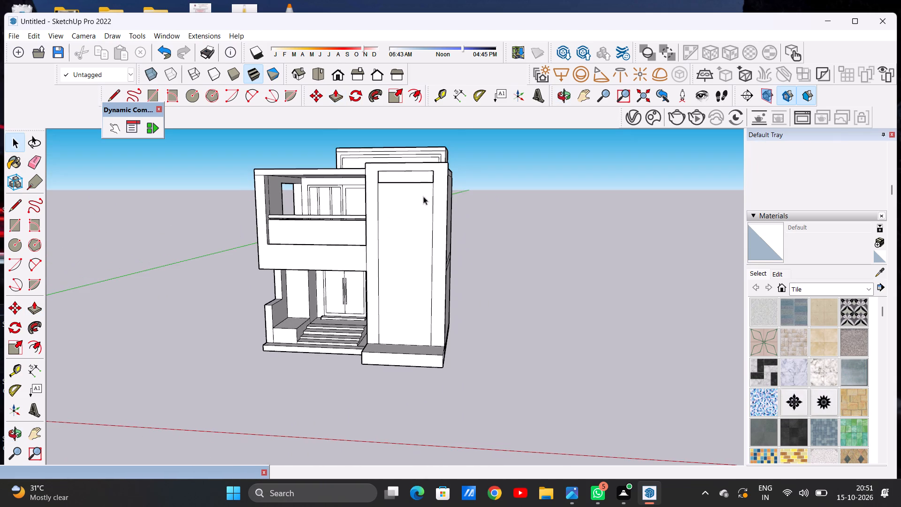
{"action": "scroll", "coordinate": [401, 214], "scroll_direction": "up", "scroll_amount": 4}
{"action": "middle_click_drag", "start_coordinate": [465, 229], "coordinate": [482, 234]}
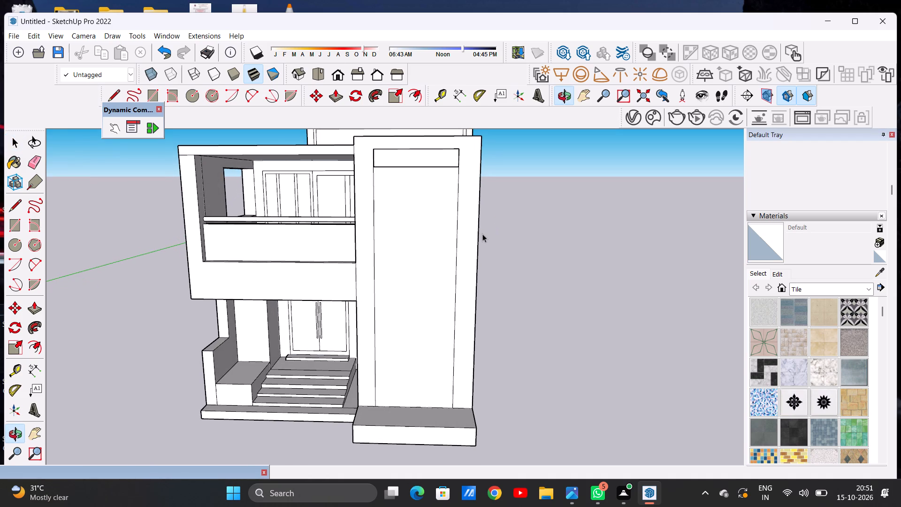
{"action": "scroll", "coordinate": [482, 234], "scroll_direction": "down", "scroll_amount": 6}
{"action": "scroll", "coordinate": [430, 233], "scroll_direction": "down", "scroll_amount": 4}
{"action": "middle_click_drag", "start_coordinate": [431, 250], "coordinate": [417, 227]}
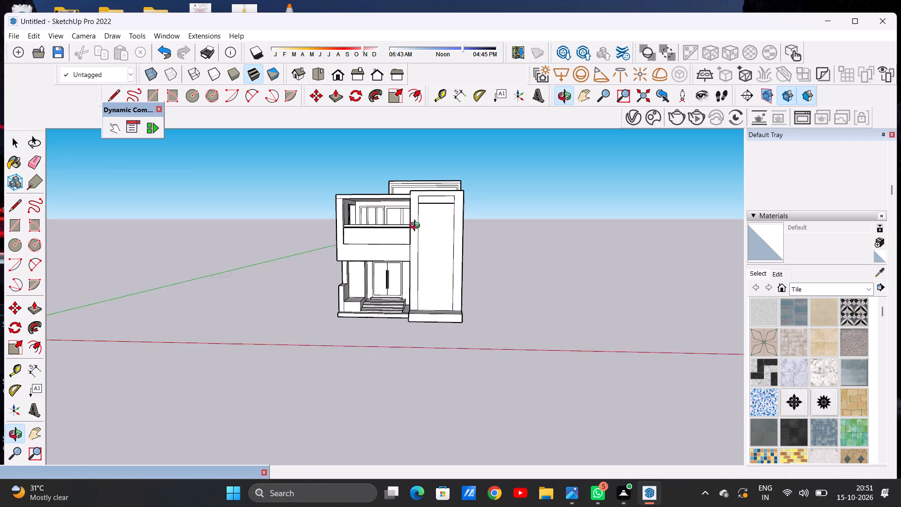
{"action": "middle_click_drag", "start_coordinate": [417, 227], "coordinate": [425, 217]}
{"action": "scroll", "coordinate": [440, 240], "scroll_direction": "up", "scroll_amount": 5}
{"action": "scroll", "coordinate": [440, 240], "scroll_direction": "down", "scroll_amount": 1}
{"action": "scroll", "coordinate": [440, 240], "scroll_direction": "up", "scroll_amount": 3}
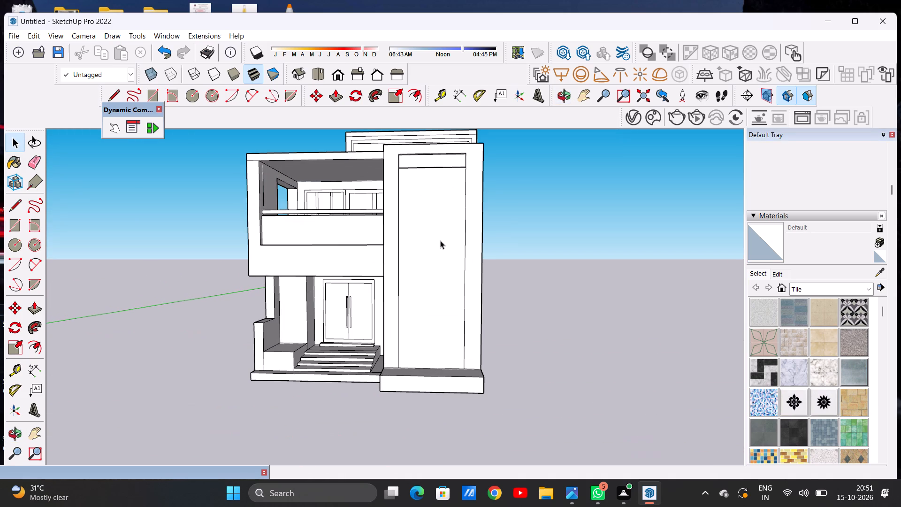
{"action": "scroll", "coordinate": [435, 237], "scroll_direction": "down", "scroll_amount": 4}
{"action": "middle_click_drag", "start_coordinate": [441, 221], "coordinate": [428, 310]}
{"action": "scroll", "coordinate": [444, 211], "scroll_direction": "up", "scroll_amount": 4}
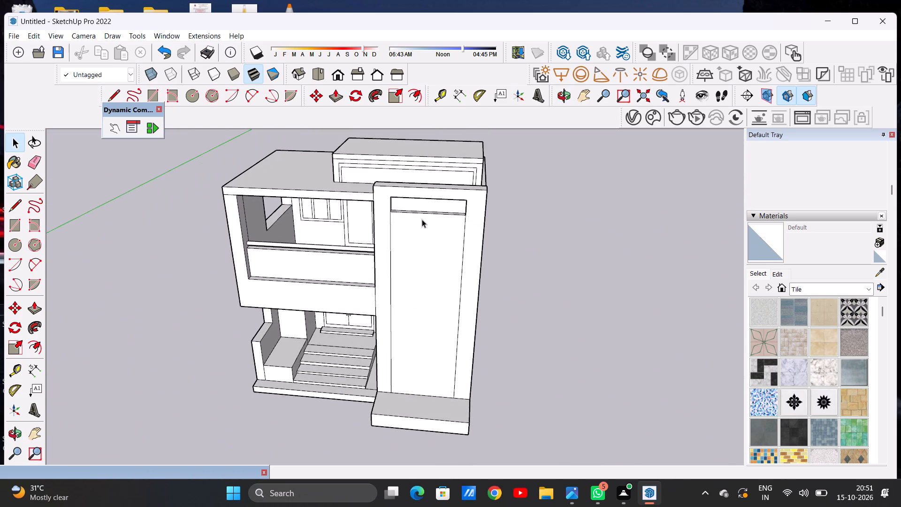
Draw a line across the tall inset rectangle just below the recessed band, parallel to the band's lower edge.
{"action": "key", "text": "l"}
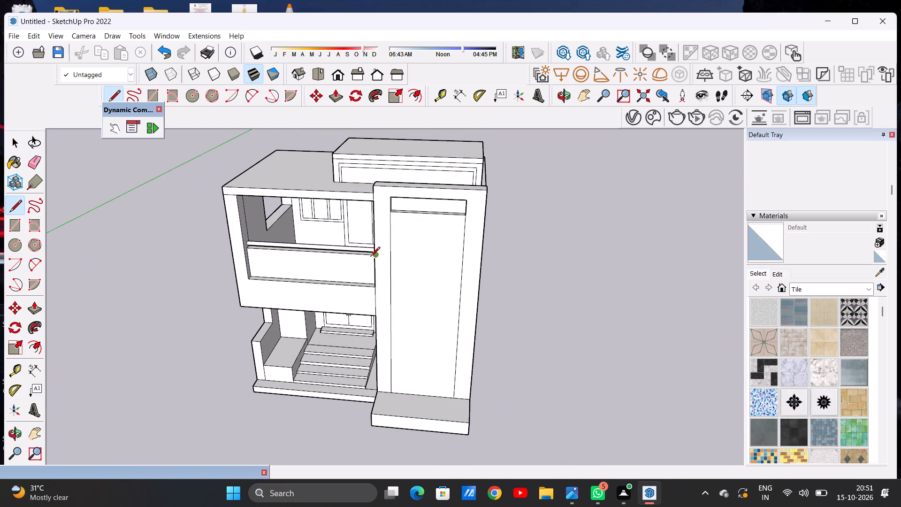
{"action": "scroll", "coordinate": [428, 223], "scroll_direction": "up", "scroll_amount": 5}
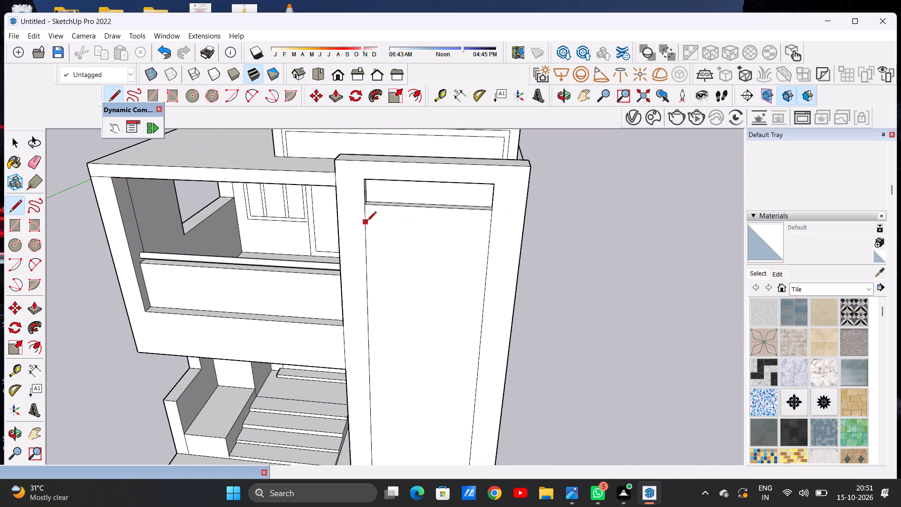
{"action": "left_click", "coordinate": [365, 218]}
{"action": "left_click", "coordinate": [491, 221]}
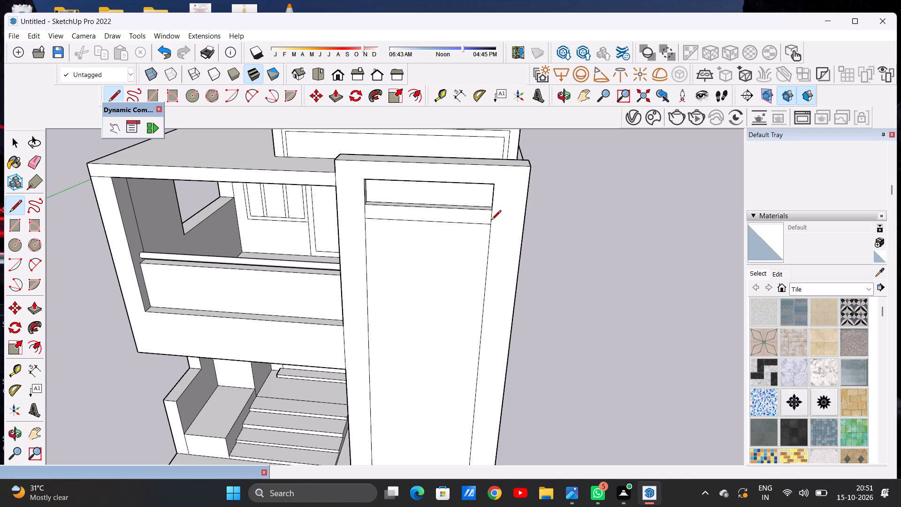
{"action": "key", "text": "space"}
Push the large face below the new line slightly inward to form a tall recess in the front panel.
{"action": "scroll", "coordinate": [348, 355], "scroll_direction": "down", "scroll_amount": 12}
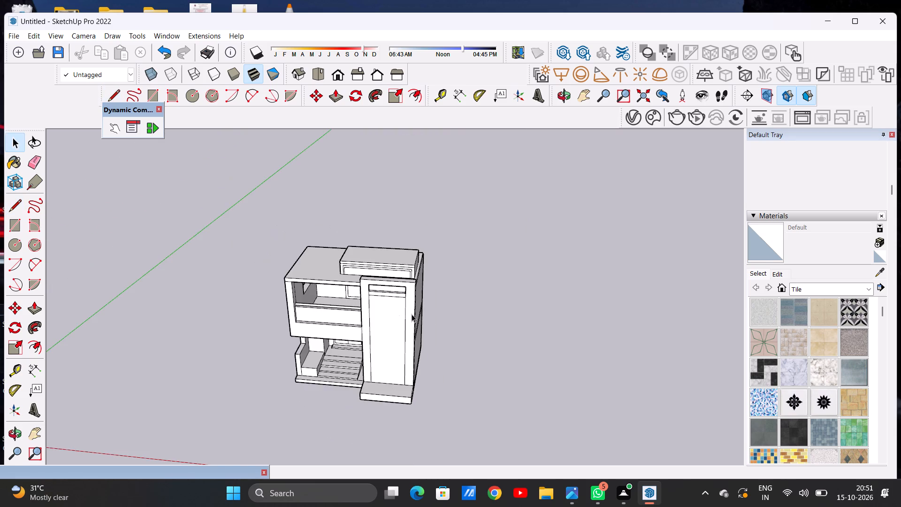
{"action": "middle_click_drag", "start_coordinate": [412, 334], "coordinate": [378, 317]}
{"action": "scroll", "coordinate": [378, 317], "scroll_direction": "up", "scroll_amount": 7}
{"action": "key", "text": "p"}
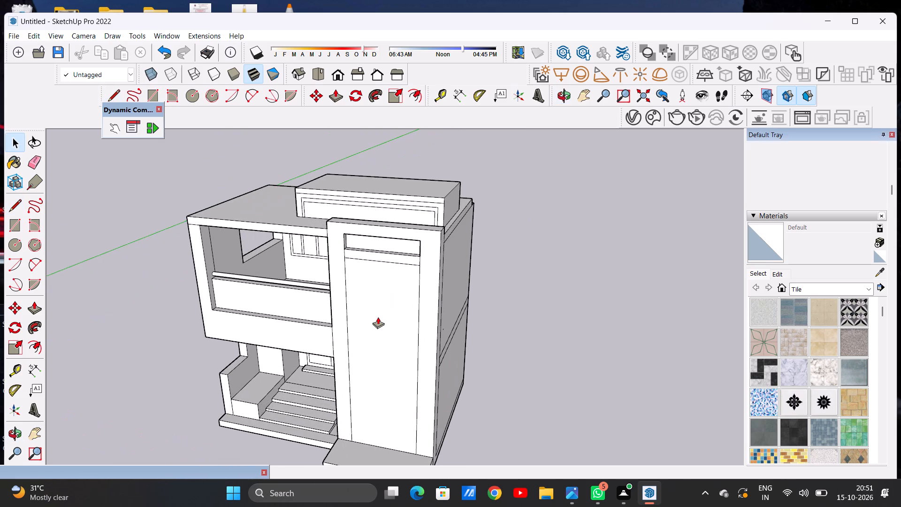
{"action": "scroll", "coordinate": [379, 306], "scroll_direction": "up", "scroll_amount": 4}
{"action": "left_click", "coordinate": [382, 304]}
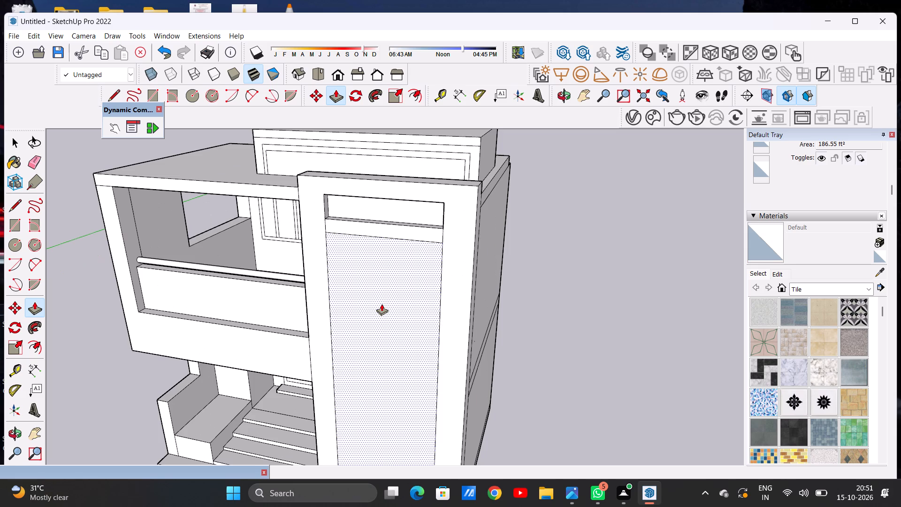
{"action": "left_click", "coordinate": [388, 299]}
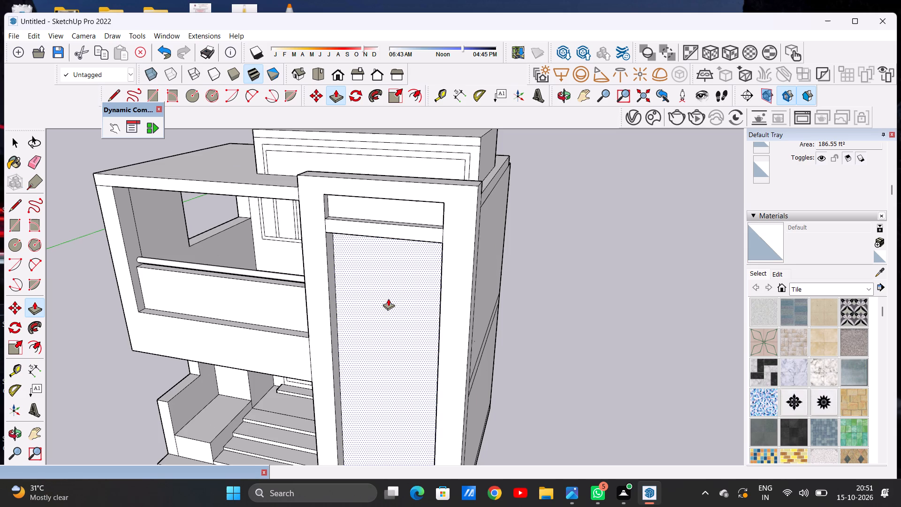
{"action": "key", "text": "space"}
Offset the outline of the tall recessed face slightly inward to mark out a narrow window frame.
{"action": "scroll", "coordinate": [359, 272], "scroll_direction": "down", "scroll_amount": 8}
{"action": "middle_click_drag", "start_coordinate": [296, 319], "coordinate": [300, 315]}
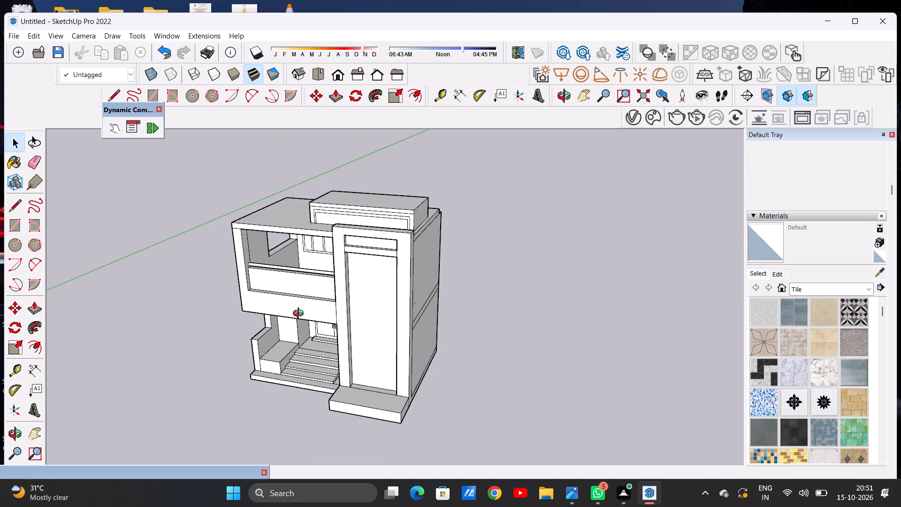
{"action": "middle_click_drag", "start_coordinate": [300, 315], "coordinate": [337, 271]}
{"action": "scroll", "coordinate": [369, 290], "scroll_direction": "up", "scroll_amount": 3}
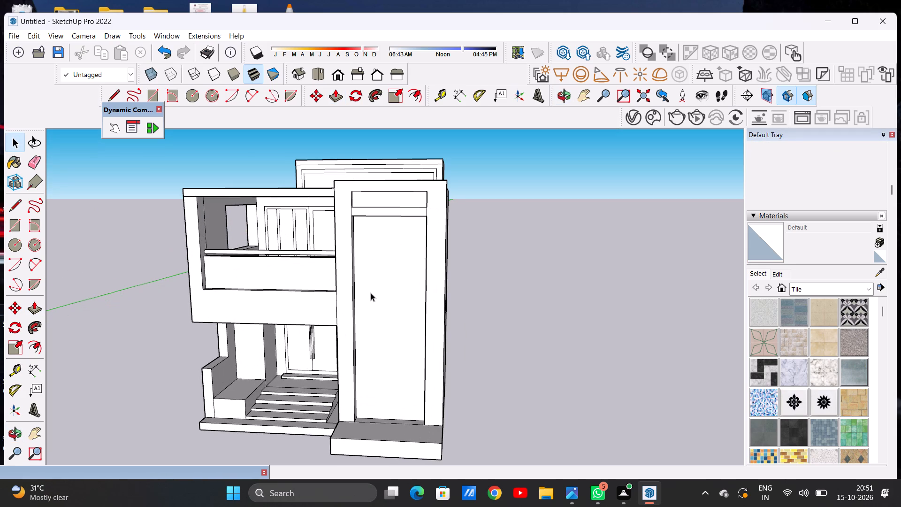
{"action": "type", "text": "OF"}
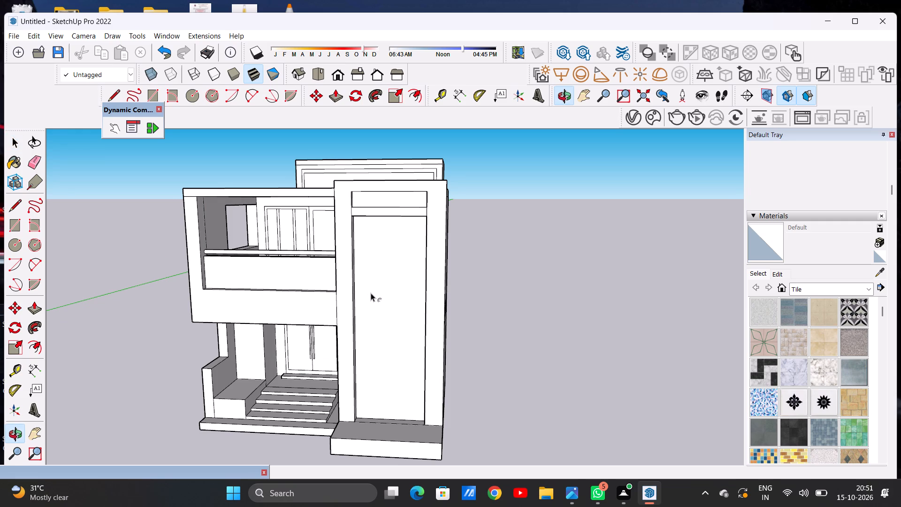
{"action": "left_click", "coordinate": [384, 224]}
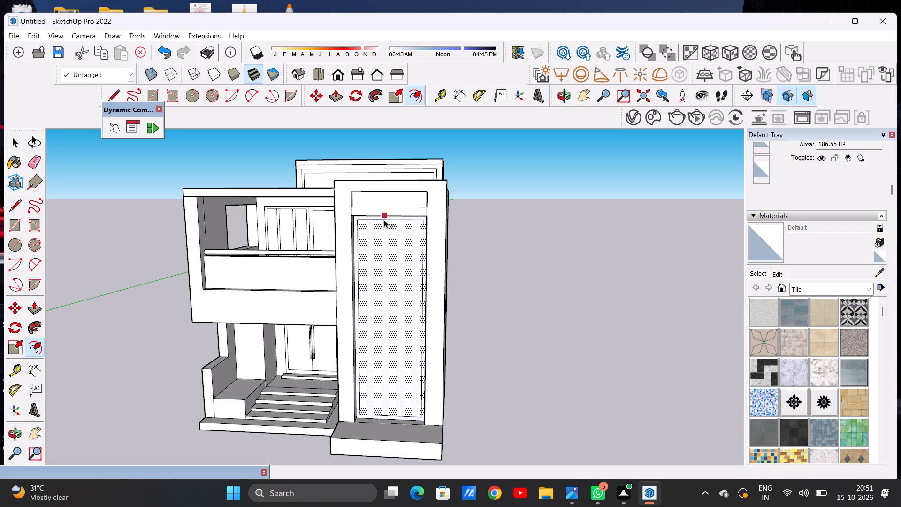
{"action": "left_click", "coordinate": [384, 220]}
{"action": "key", "text": "space"}
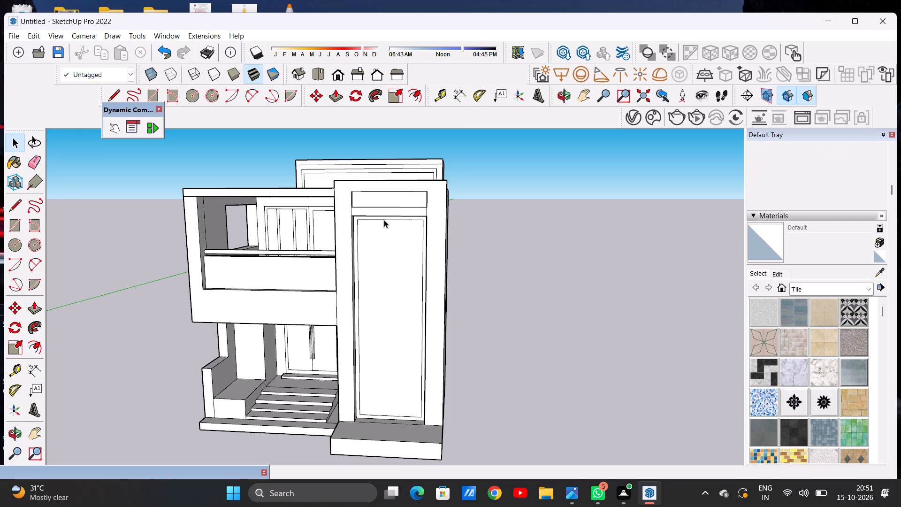
Draw two closely spaced vertical lines down the middle of the framed area, from its top edge to its bottom edge, as a mullion.
{"action": "key", "text": "l"}
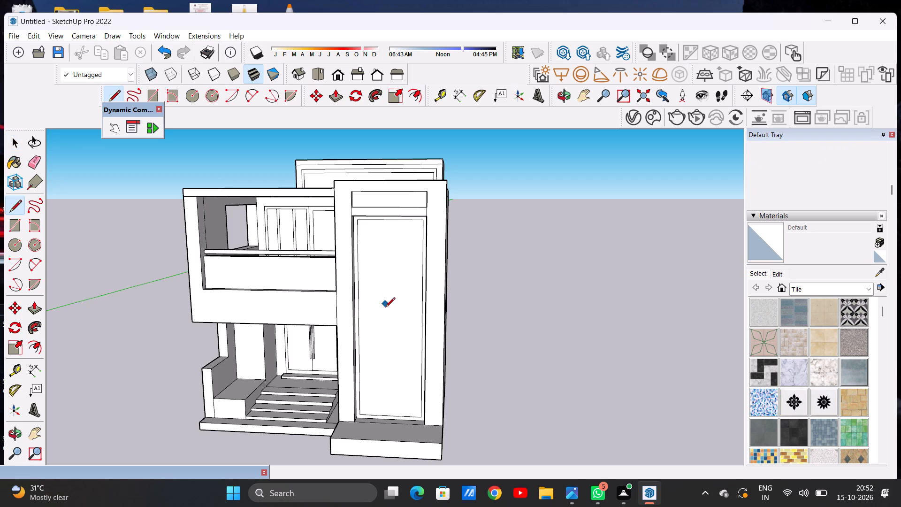
{"action": "scroll", "coordinate": [387, 219], "scroll_direction": "down", "scroll_amount": 7}
{"action": "scroll", "coordinate": [393, 276], "scroll_direction": "up", "scroll_amount": 3}
{"action": "scroll", "coordinate": [393, 276], "scroll_direction": "down", "scroll_amount": 1}
{"action": "scroll", "coordinate": [393, 276], "scroll_direction": "up", "scroll_amount": 3}
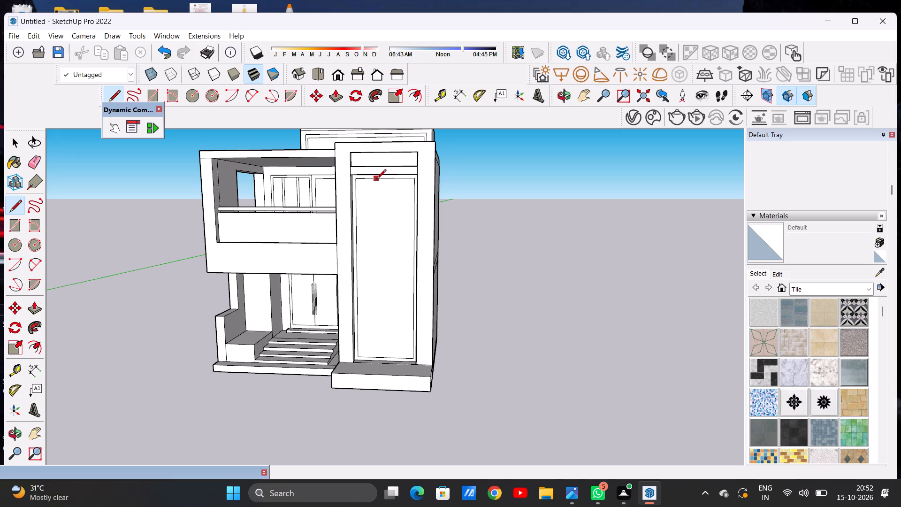
{"action": "scroll", "coordinate": [382, 184], "scroll_direction": "up", "scroll_amount": 11}
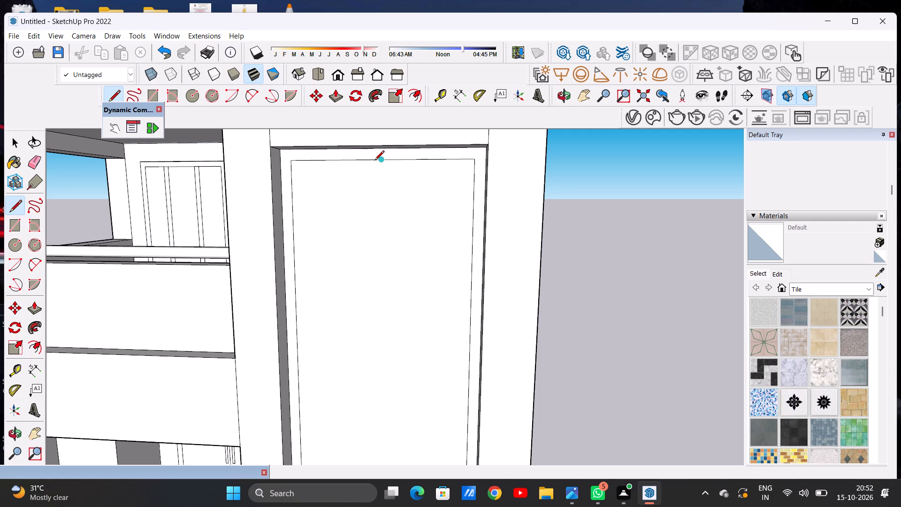
{"action": "left_click", "coordinate": [374, 161]}
{"action": "scroll", "coordinate": [381, 209], "scroll_direction": "down", "scroll_amount": 1}
{"action": "scroll", "coordinate": [381, 208], "scroll_direction": "up", "scroll_amount": 1}
{"action": "scroll", "coordinate": [381, 208], "scroll_direction": "down", "scroll_amount": 12}
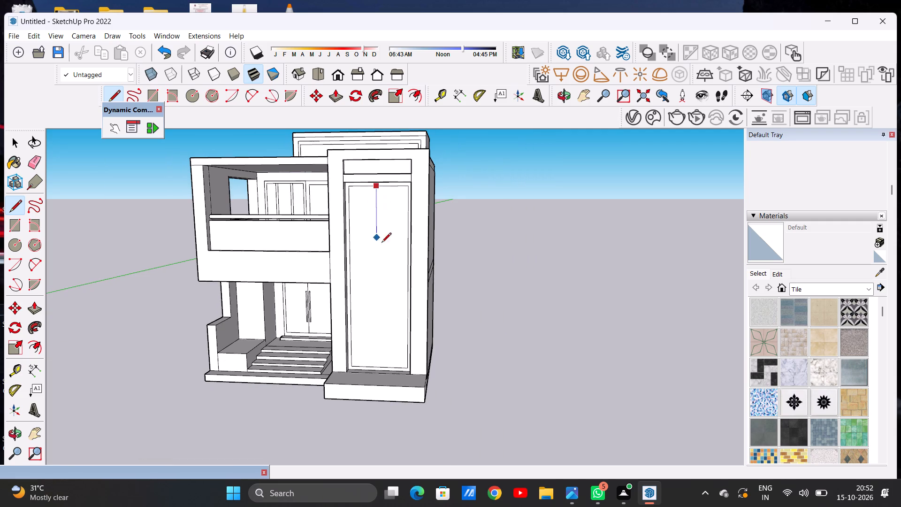
{"action": "scroll", "coordinate": [375, 371], "scroll_direction": "up", "scroll_amount": 5}
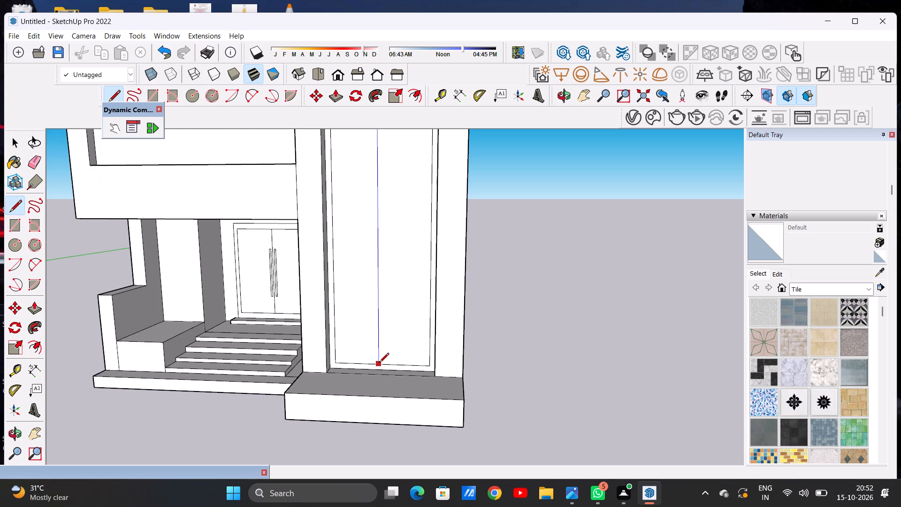
{"action": "left_click", "coordinate": [379, 363]}
{"action": "left_click", "coordinate": [386, 363]}
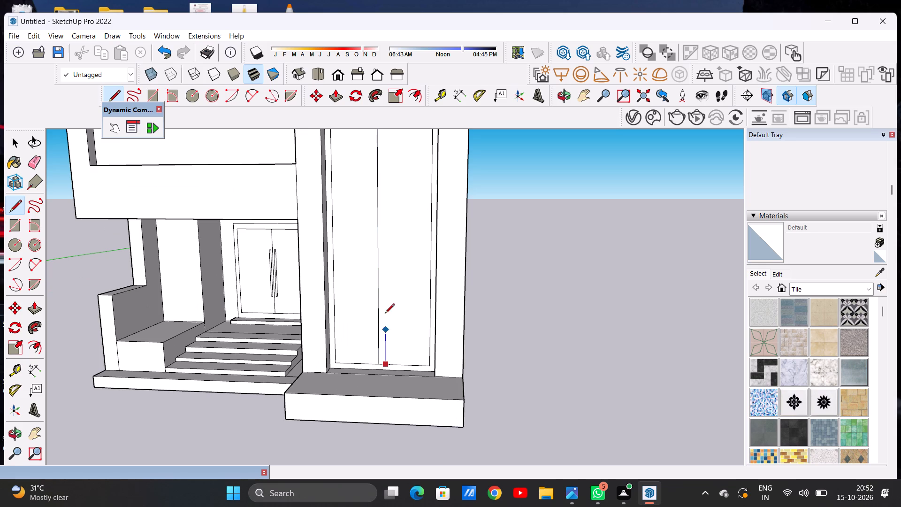
{"action": "scroll", "coordinate": [382, 303], "scroll_direction": "down", "scroll_amount": 13}
{"action": "scroll", "coordinate": [383, 230], "scroll_direction": "up", "scroll_amount": 5}
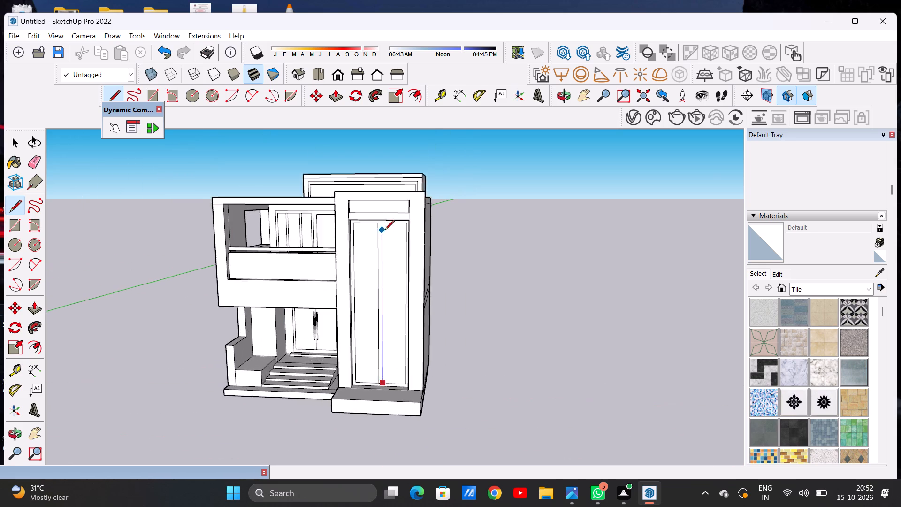
{"action": "scroll", "coordinate": [385, 230], "scroll_direction": "up", "scroll_amount": 2}
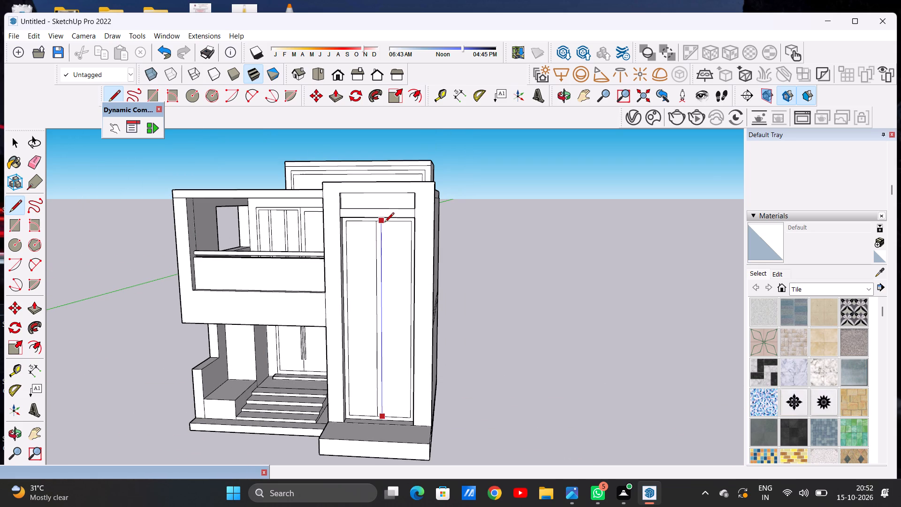
{"action": "left_click", "coordinate": [384, 223]}
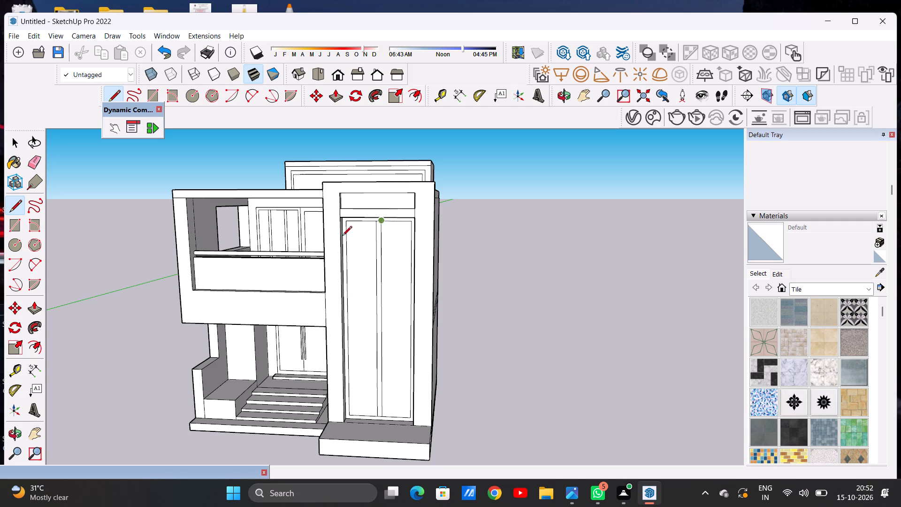
Draw two closely spaced horizontal lines across the upper part of the framed area to outline the first crossbar.
{"action": "scroll", "coordinate": [304, 290], "scroll_direction": "down", "scroll_amount": 3}
{"action": "scroll", "coordinate": [360, 280], "scroll_direction": "down", "scroll_amount": 2}
{"action": "scroll", "coordinate": [359, 278], "scroll_direction": "up", "scroll_amount": 9}
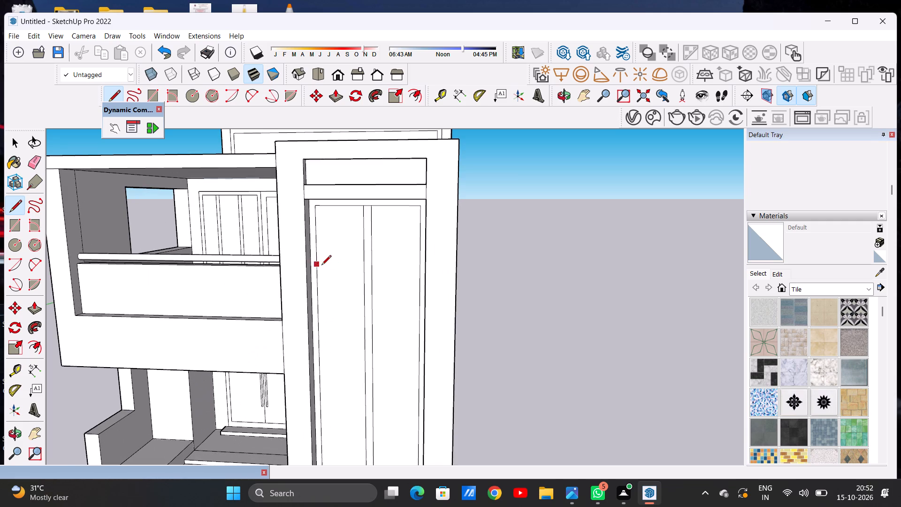
{"action": "left_click", "coordinate": [319, 267]}
{"action": "scroll", "coordinate": [388, 265], "scroll_direction": "down", "scroll_amount": 3}
{"action": "middle_click_drag", "start_coordinate": [384, 264], "coordinate": [417, 257]}
{"action": "scroll", "coordinate": [418, 266], "scroll_direction": "up", "scroll_amount": 5}
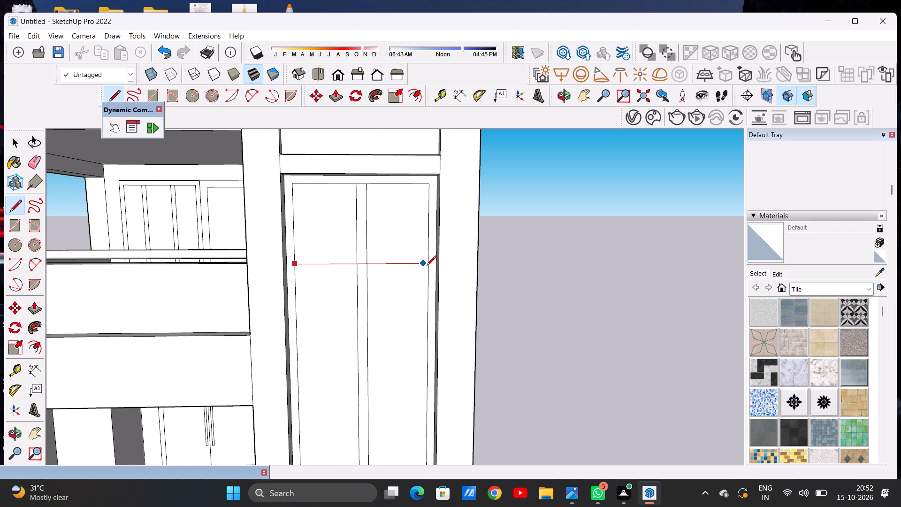
{"action": "left_click", "coordinate": [428, 266]}
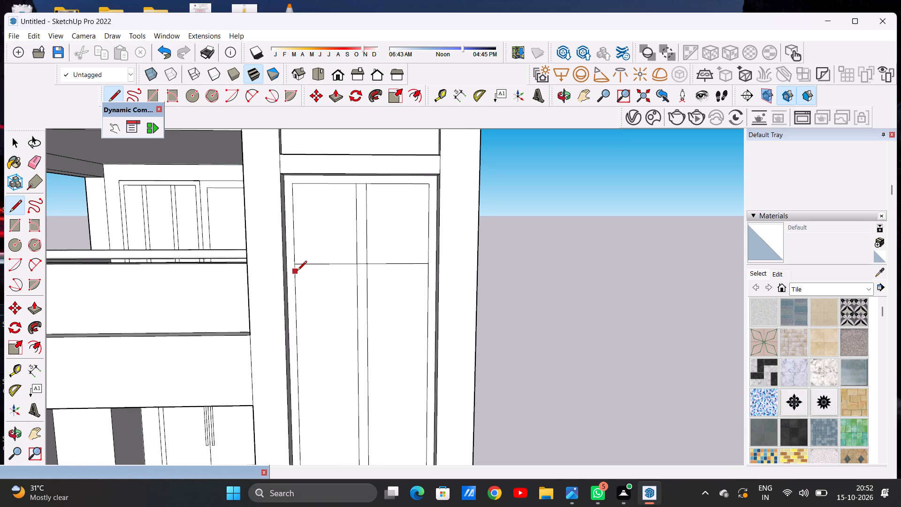
{"action": "left_click", "coordinate": [297, 271]}
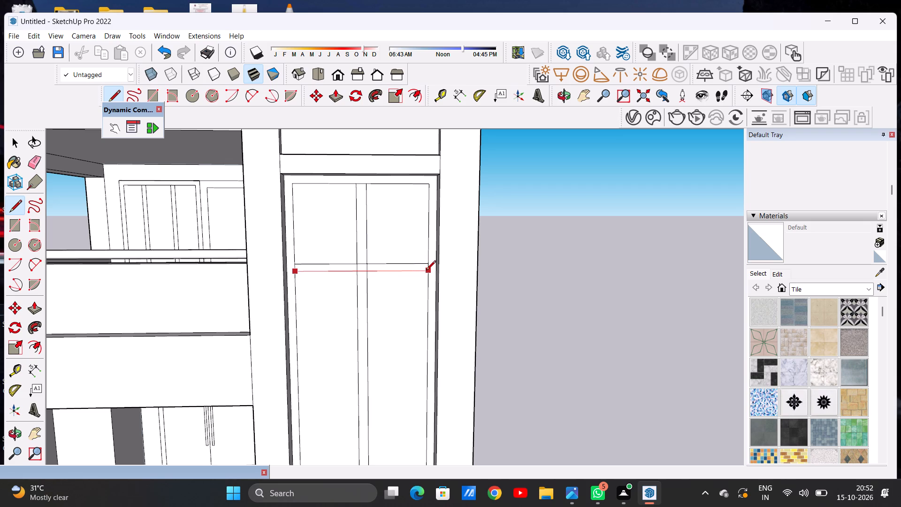
{"action": "left_click", "coordinate": [427, 271]}
Draw a second pair of closely spaced horizontal lines across the framed area, below the first crossbar, at similar spacing.
{"action": "scroll", "coordinate": [334, 246], "scroll_direction": "down", "scroll_amount": 13}
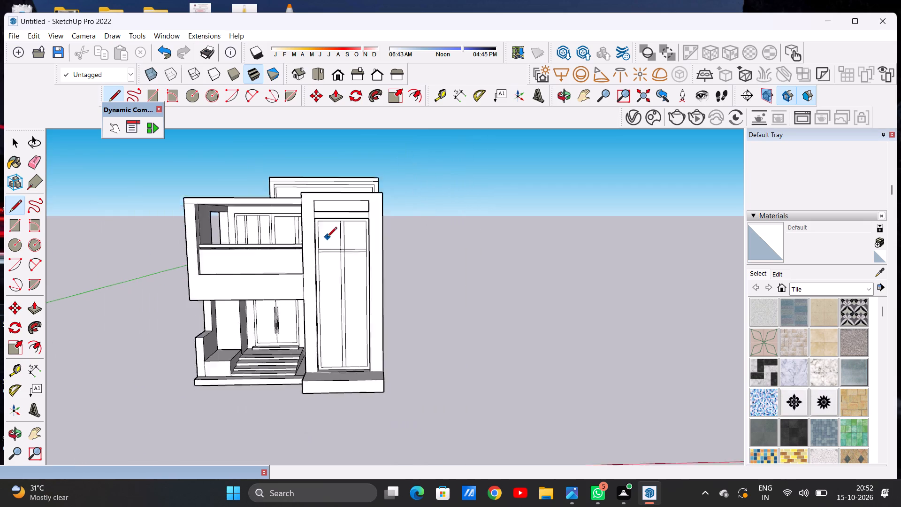
{"action": "scroll", "coordinate": [327, 238], "scroll_direction": "down", "scroll_amount": 1}
{"action": "scroll", "coordinate": [343, 298], "scroll_direction": "up", "scroll_amount": 7}
{"action": "scroll", "coordinate": [340, 299], "scroll_direction": "down", "scroll_amount": 6}
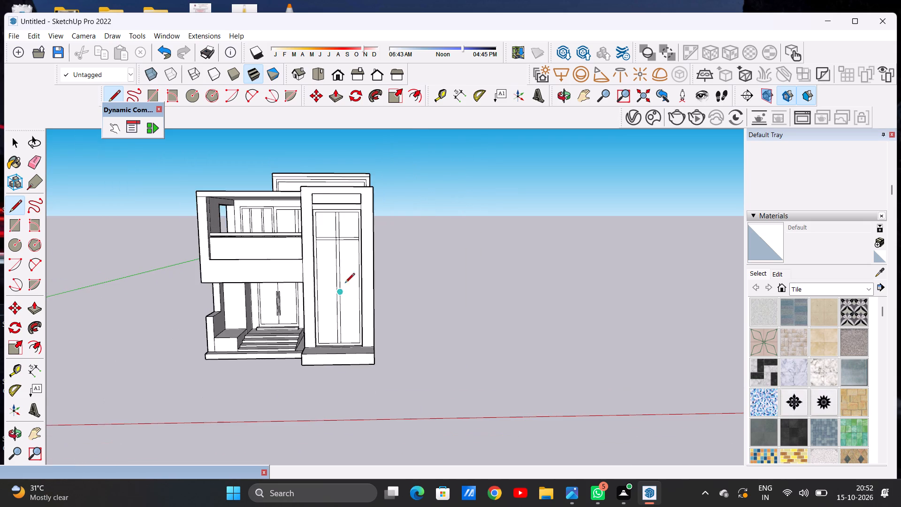
{"action": "scroll", "coordinate": [349, 274], "scroll_direction": "up", "scroll_amount": 7}
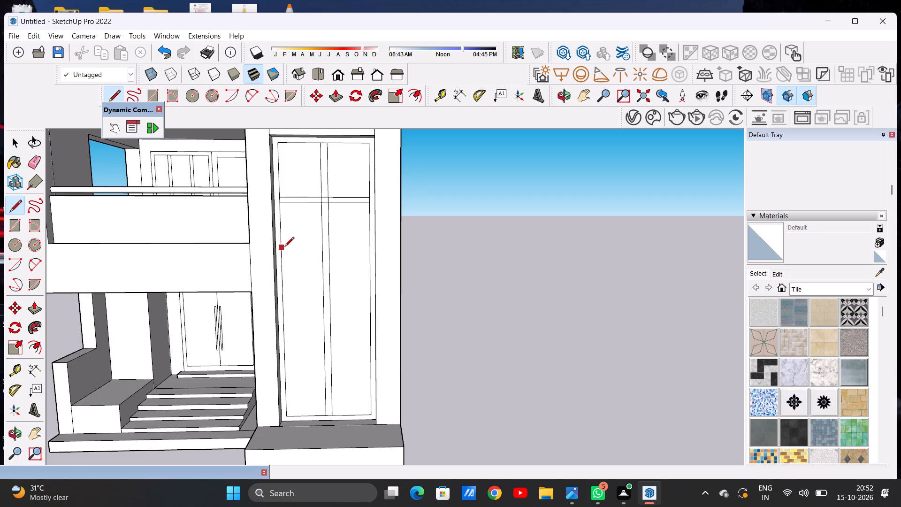
{"action": "left_click", "coordinate": [284, 247]}
{"action": "left_click", "coordinate": [372, 246]}
{"action": "left_click", "coordinate": [282, 254]}
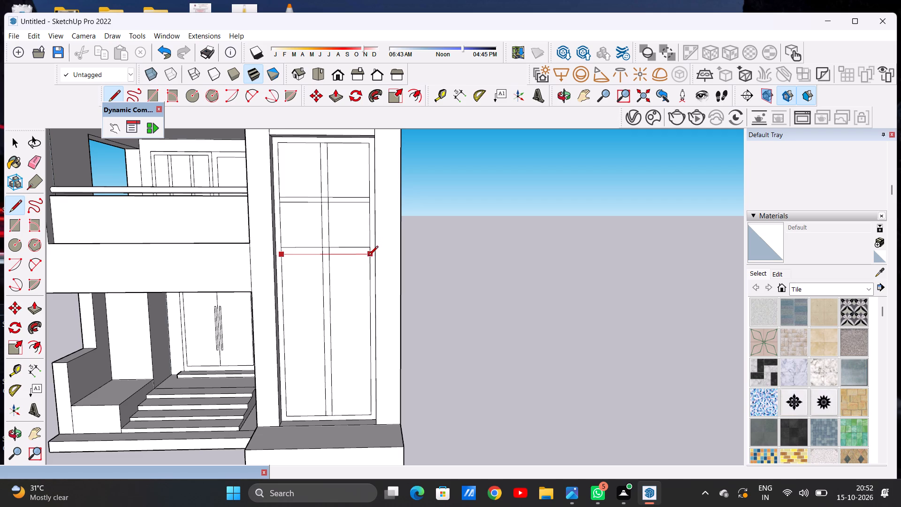
{"action": "left_click", "coordinate": [368, 256]}
Draw a third pair of closely spaced horizontal lines across the framed window area, below the second crossbar.
{"action": "left_click", "coordinate": [286, 302]}
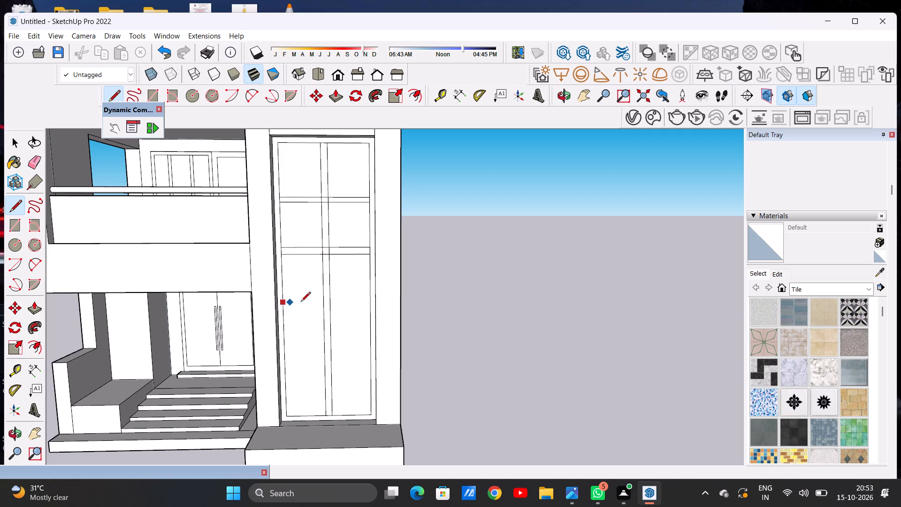
{"action": "left_click", "coordinate": [371, 302]}
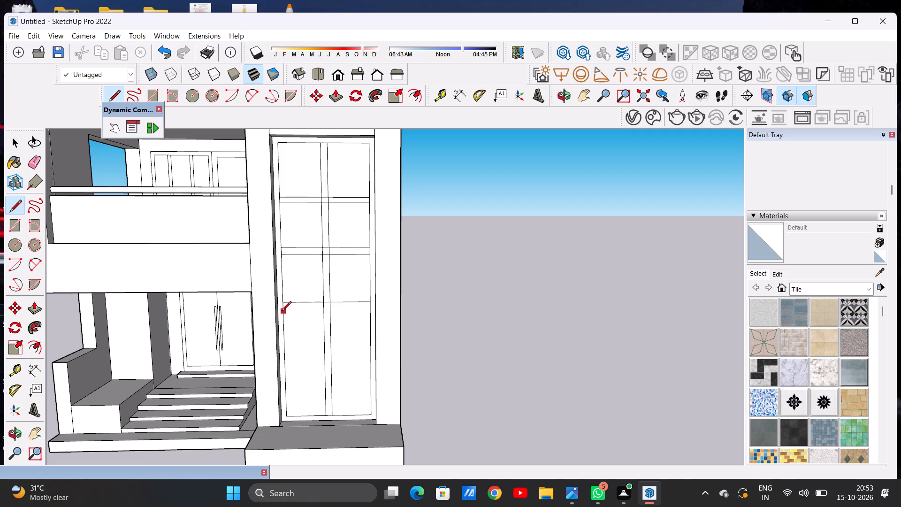
{"action": "left_click", "coordinate": [283, 311]}
{"action": "left_click", "coordinate": [370, 310]}
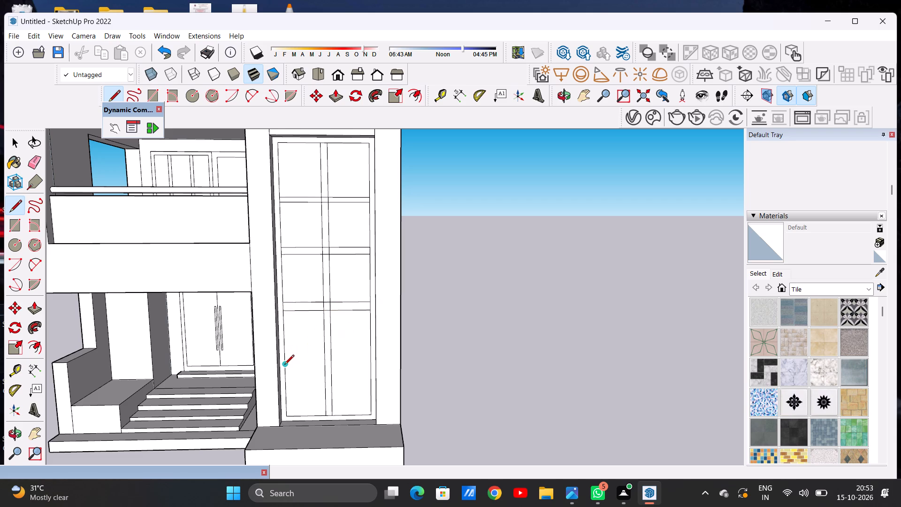
Draw a fourth pair of closely spaced horizontal lines across the framed area, between the third crossbar and the bottom frame.
{"action": "left_click", "coordinate": [284, 365]}
{"action": "left_click", "coordinate": [372, 362]}
{"action": "scroll", "coordinate": [312, 384], "scroll_direction": "up", "scroll_amount": 6}
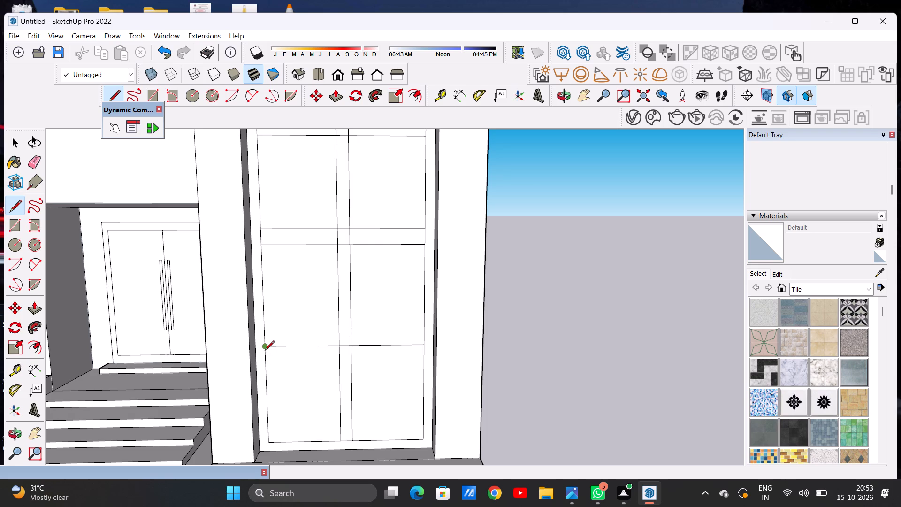
{"action": "left_click", "coordinate": [264, 356]}
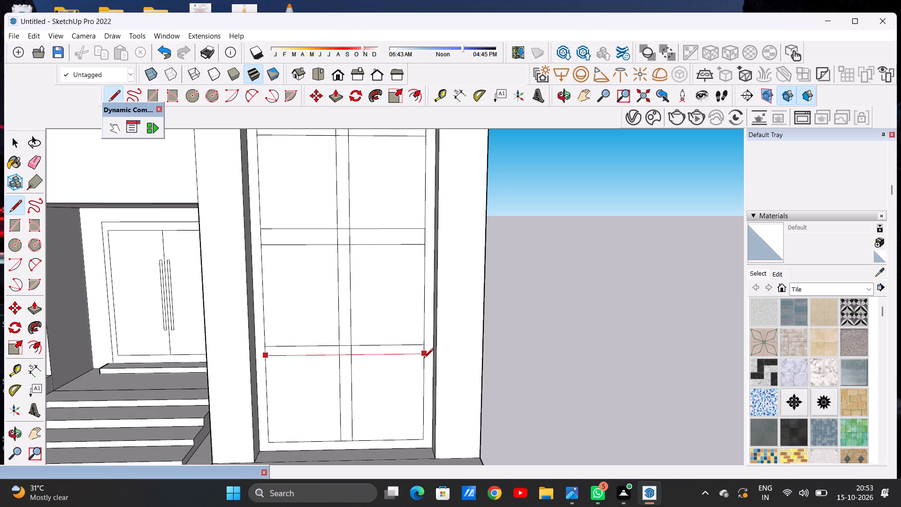
{"action": "left_click", "coordinate": [424, 359]}
{"action": "key", "text": "space"}
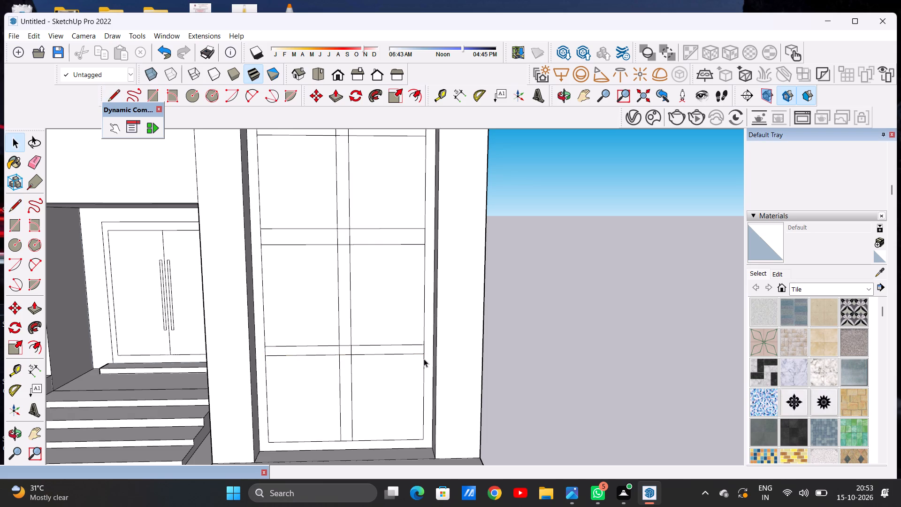
Outline a narrow vertical strip on the tall panel's border beside the entrance, from the plinth up to near the top recess.
{"action": "scroll", "coordinate": [290, 345], "scroll_direction": "down", "scroll_amount": 15}
{"action": "scroll", "coordinate": [313, 352], "scroll_direction": "up", "scroll_amount": 5}
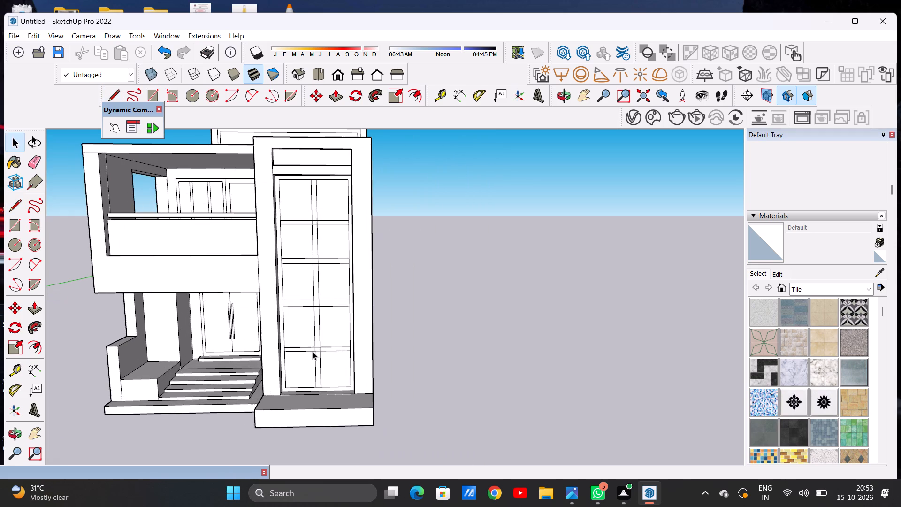
{"action": "scroll", "coordinate": [316, 352], "scroll_direction": "down", "scroll_amount": 10}
{"action": "scroll", "coordinate": [332, 323], "scroll_direction": "up", "scroll_amount": 7}
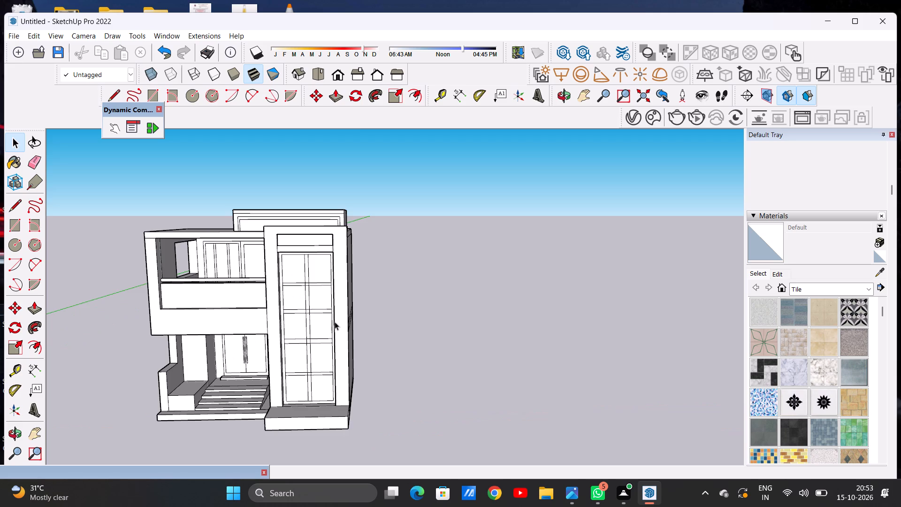
{"action": "middle_click_drag", "start_coordinate": [335, 322], "coordinate": [370, 305]}
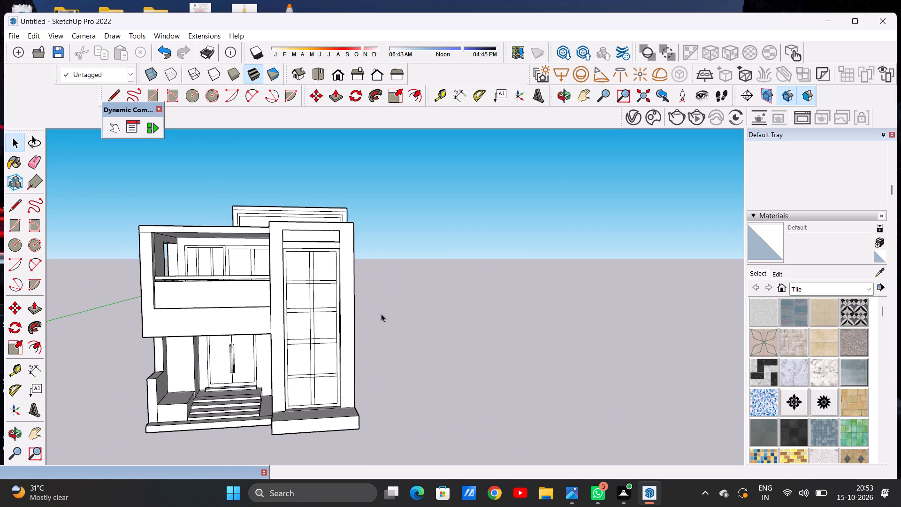
{"action": "scroll", "coordinate": [335, 407], "scroll_direction": "up", "scroll_amount": 1}
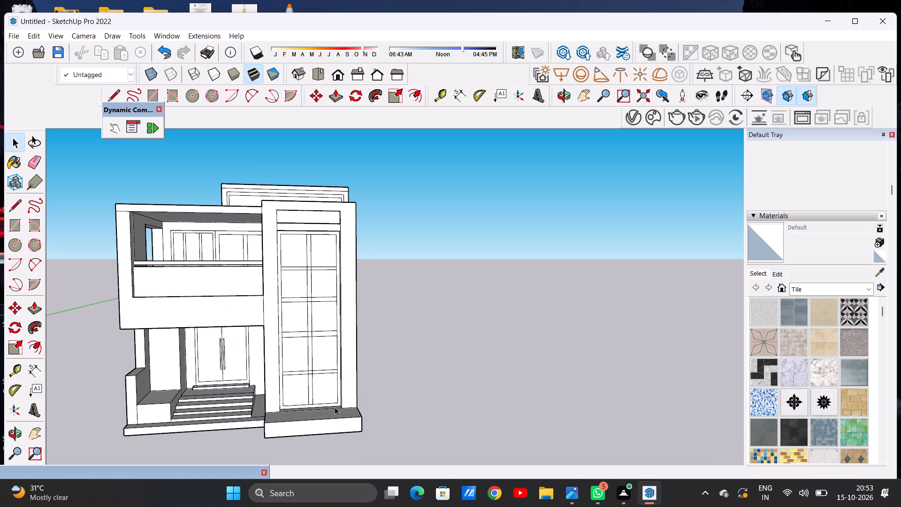
{"action": "key", "text": "l"}
{"action": "scroll", "coordinate": [275, 405], "scroll_direction": "up", "scroll_amount": 6}
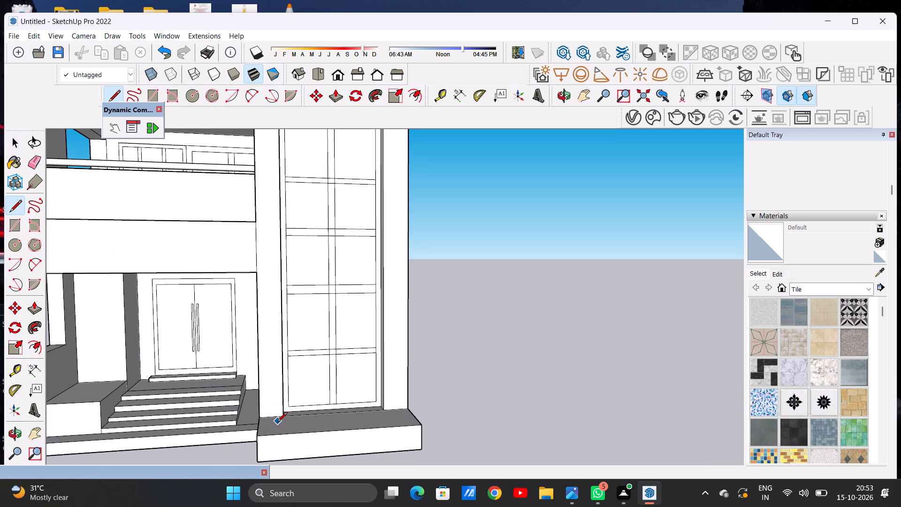
{"action": "scroll", "coordinate": [275, 419], "scroll_direction": "up", "scroll_amount": 7}
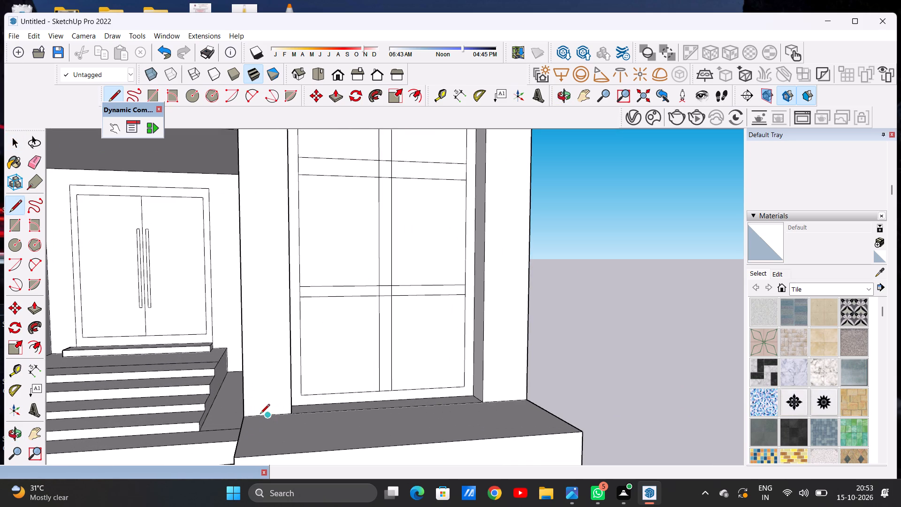
{"action": "left_click", "coordinate": [259, 415]}
{"action": "scroll", "coordinate": [256, 348], "scroll_direction": "down", "scroll_amount": 12}
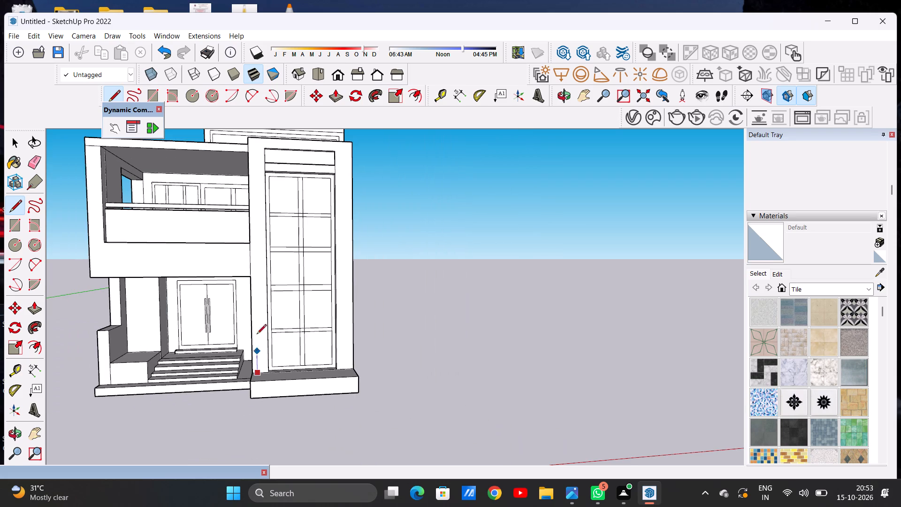
{"action": "scroll", "coordinate": [261, 204], "scroll_direction": "up", "scroll_amount": 3}
{"action": "scroll", "coordinate": [250, 212], "scroll_direction": "down", "scroll_amount": 4}
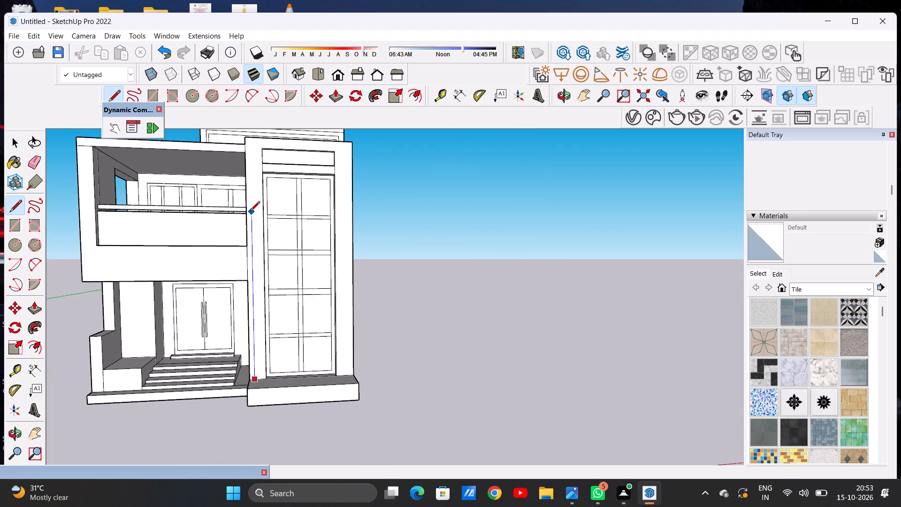
{"action": "scroll", "coordinate": [258, 163], "scroll_direction": "up", "scroll_amount": 6}
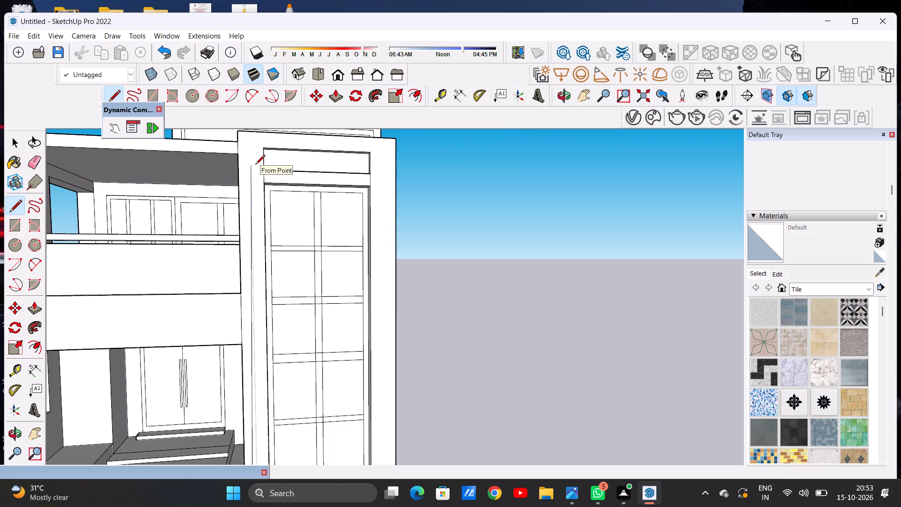
{"action": "scroll", "coordinate": [255, 165], "scroll_direction": "up", "scroll_amount": 1}
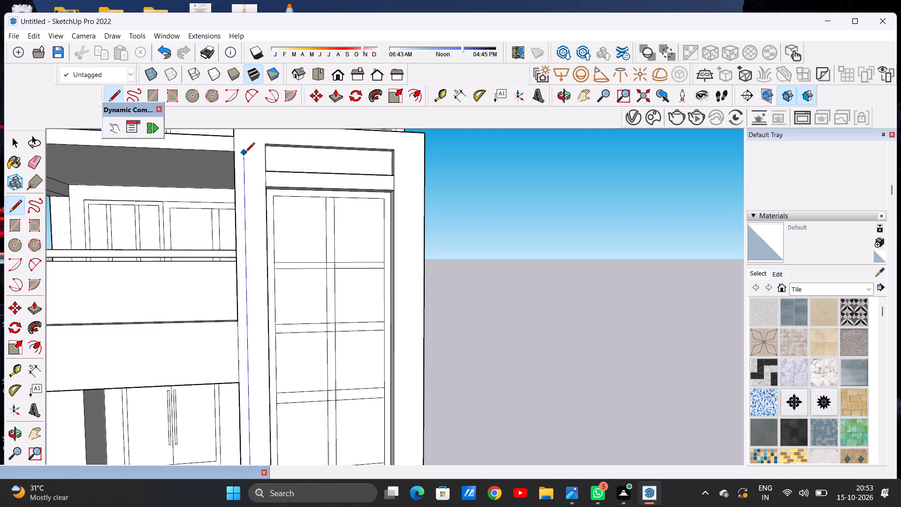
{"action": "left_click", "coordinate": [243, 173]}
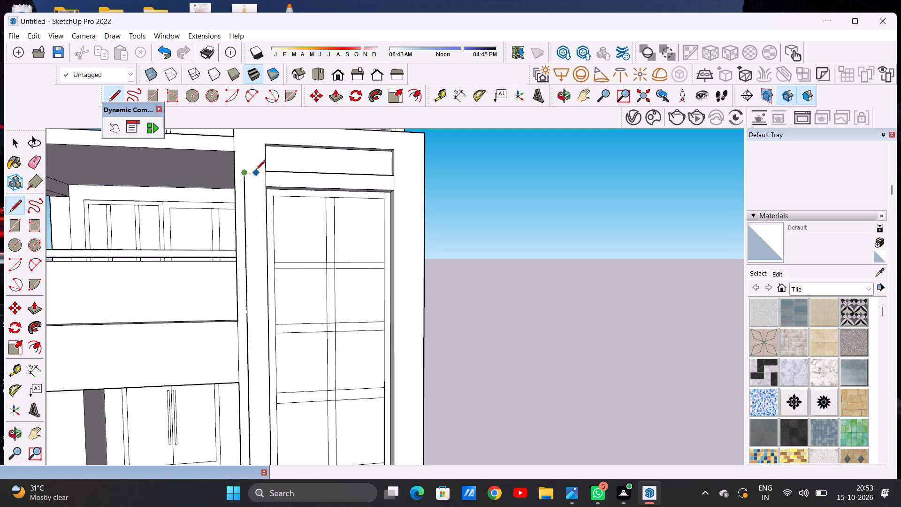
{"action": "left_click", "coordinate": [253, 173]}
{"action": "scroll", "coordinate": [255, 198], "scroll_direction": "down", "scroll_amount": 15}
{"action": "scroll", "coordinate": [253, 282], "scroll_direction": "up", "scroll_amount": 11}
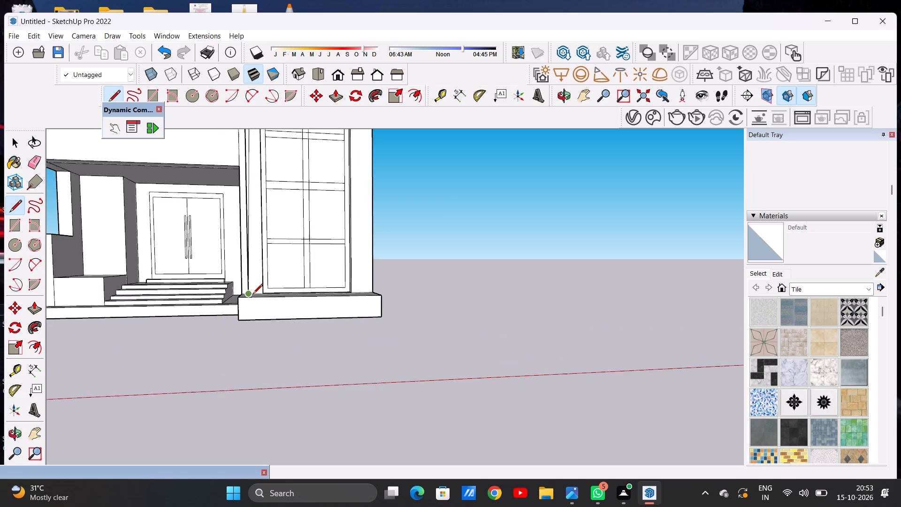
{"action": "scroll", "coordinate": [253, 294], "scroll_direction": "up", "scroll_amount": 5}
{"action": "left_click", "coordinate": [257, 294]}
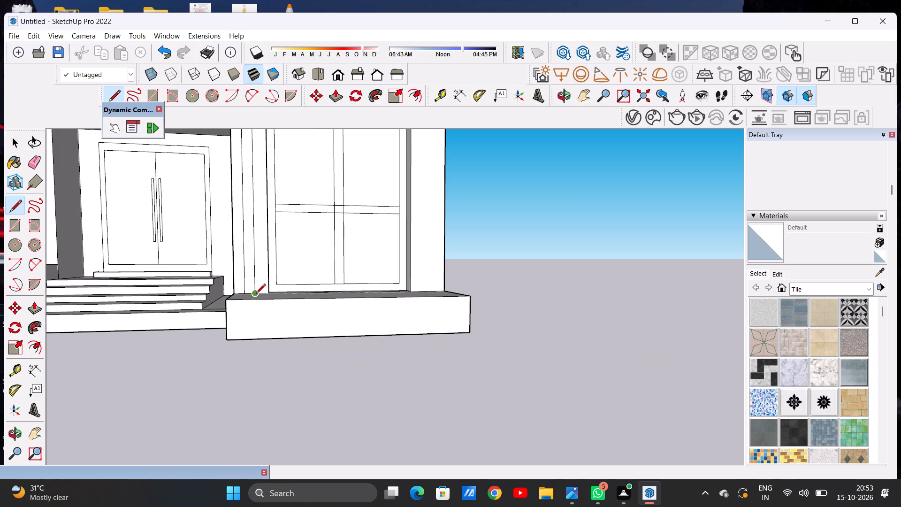
{"action": "key", "text": "space"}
Copy the narrow vertical strip along the plinth onto the border on the opposite side of the tall window.
{"action": "scroll", "coordinate": [232, 294], "scroll_direction": "down", "scroll_amount": 11}
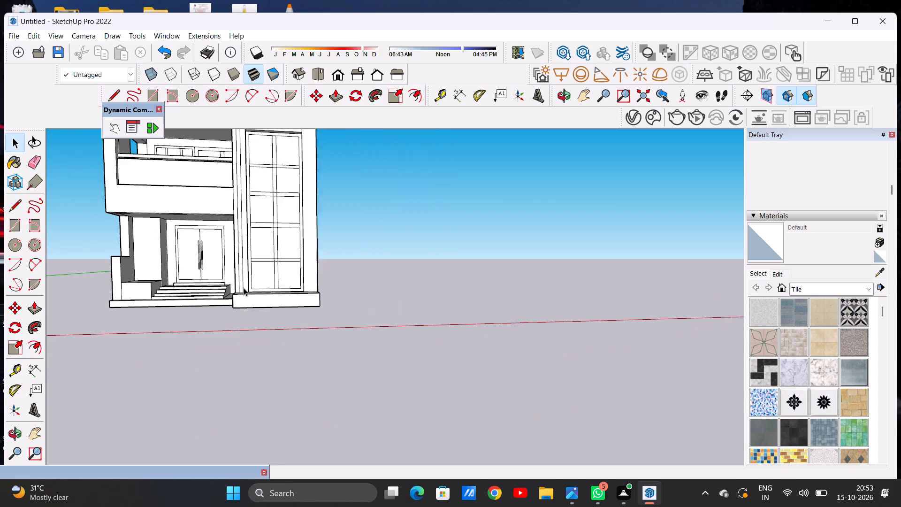
{"action": "scroll", "coordinate": [244, 288], "scroll_direction": "down", "scroll_amount": 2}
{"action": "scroll", "coordinate": [241, 288], "scroll_direction": "up", "scroll_amount": 10}
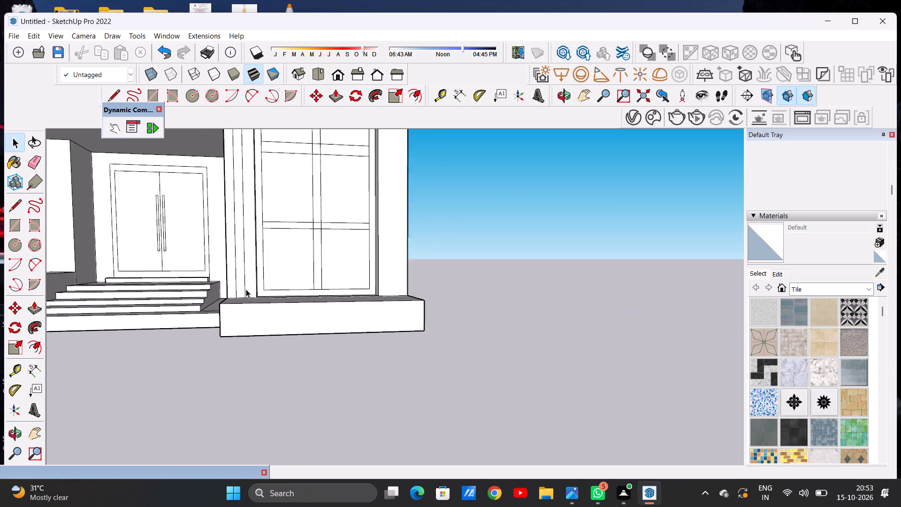
{"action": "scroll", "coordinate": [246, 289], "scroll_direction": "up", "scroll_amount": 2}
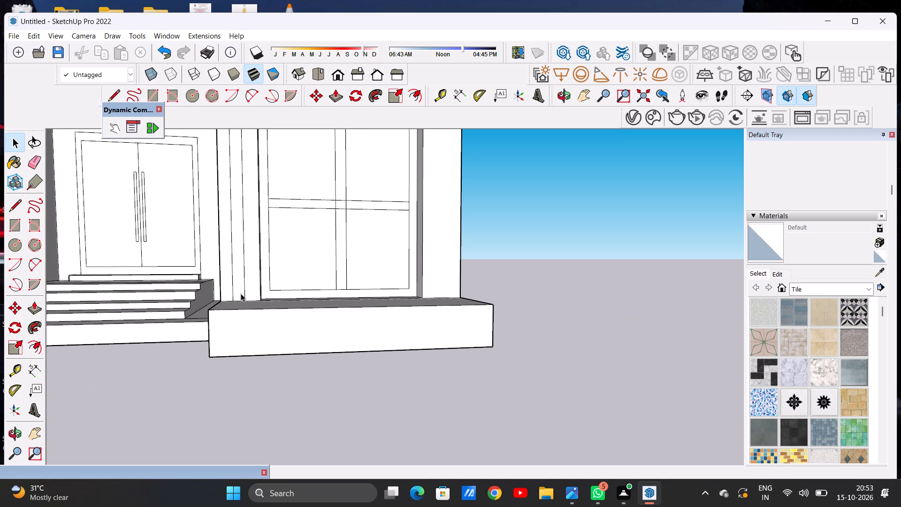
{"action": "double_click", "coordinate": [241, 293]}
{"action": "key", "text": "m"}
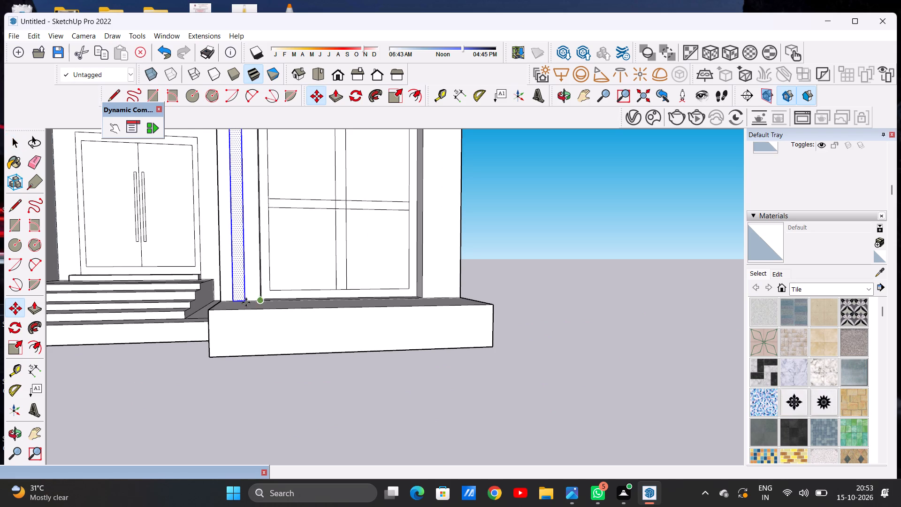
{"action": "left_click", "coordinate": [245, 303]}
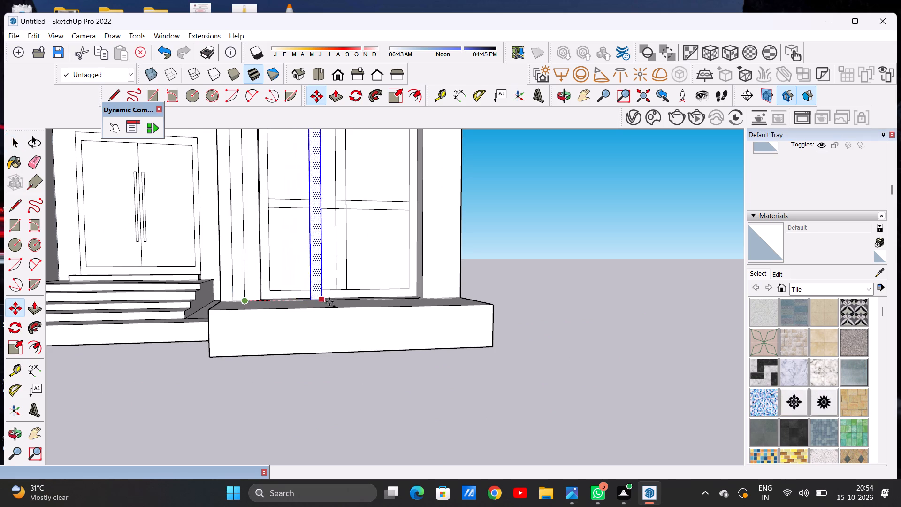
{"action": "left_click", "coordinate": [448, 297]}
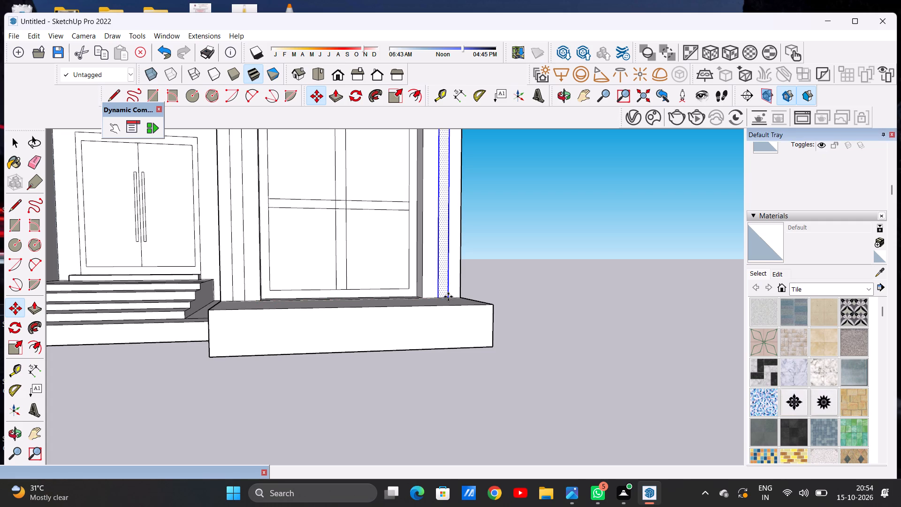
{"action": "key", "text": "space"}
{"action": "left_click", "coordinate": [542, 225]}
Extend the narrow strip on the tall panel's outer border upward with three lines, ending beside the top recess.
{"action": "scroll", "coordinate": [371, 317], "scroll_direction": "down", "scroll_amount": 19}
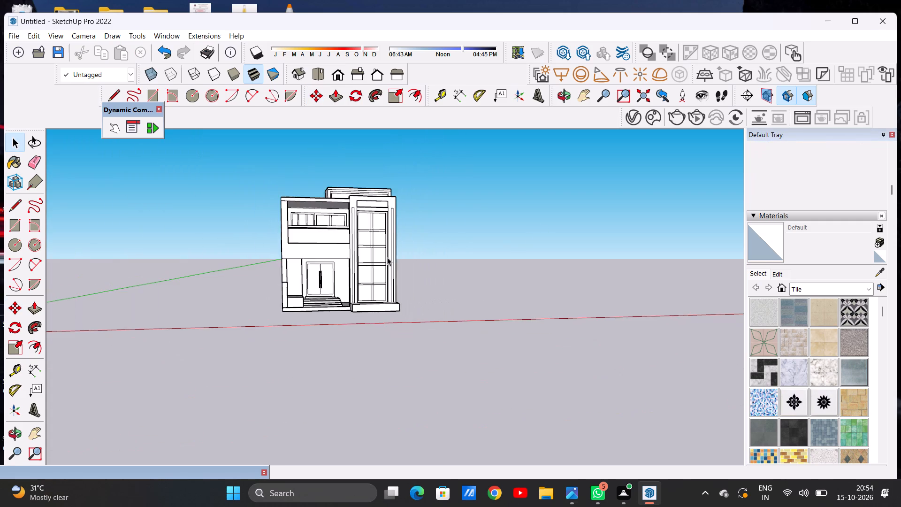
{"action": "scroll", "coordinate": [396, 216], "scroll_direction": "down", "scroll_amount": 1}
{"action": "scroll", "coordinate": [396, 216], "scroll_direction": "up", "scroll_amount": 10}
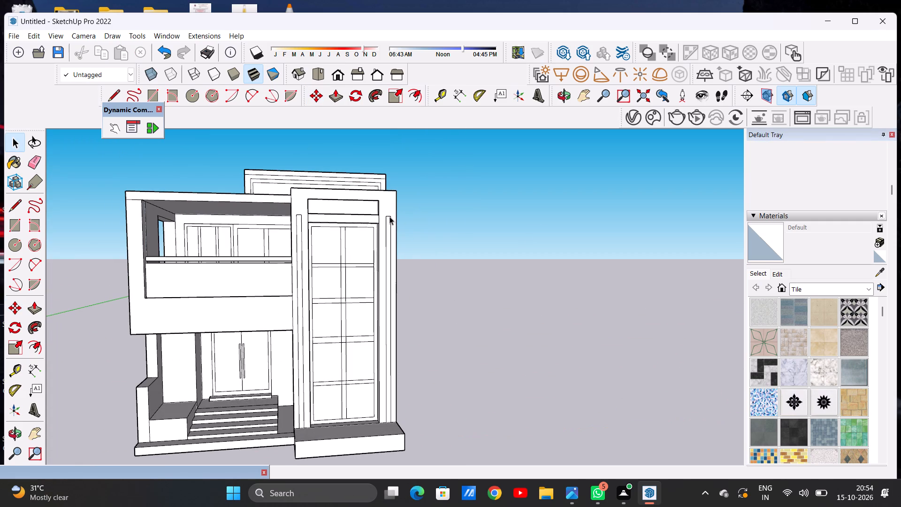
{"action": "middle_click", "coordinate": [351, 217]}
{"action": "scroll", "coordinate": [394, 211], "scroll_direction": "up", "scroll_amount": 3}
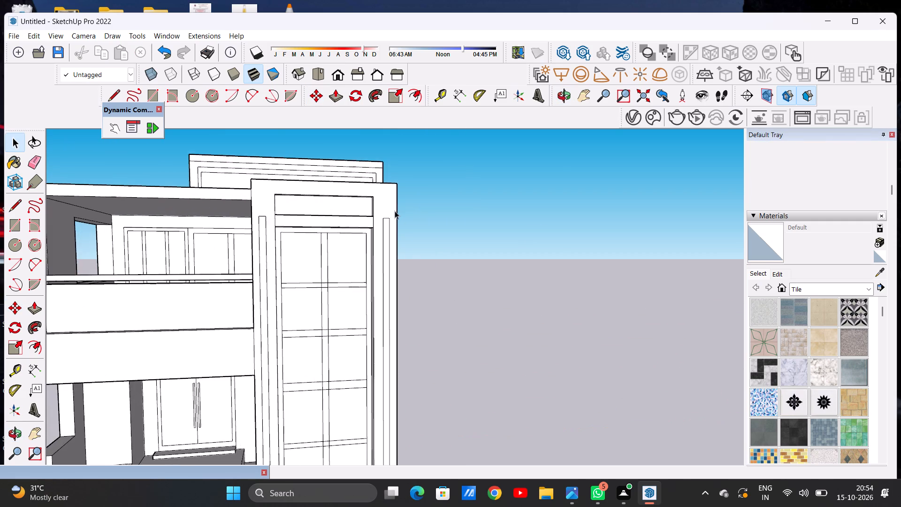
{"action": "middle_click_drag", "start_coordinate": [393, 213], "coordinate": [332, 213]}
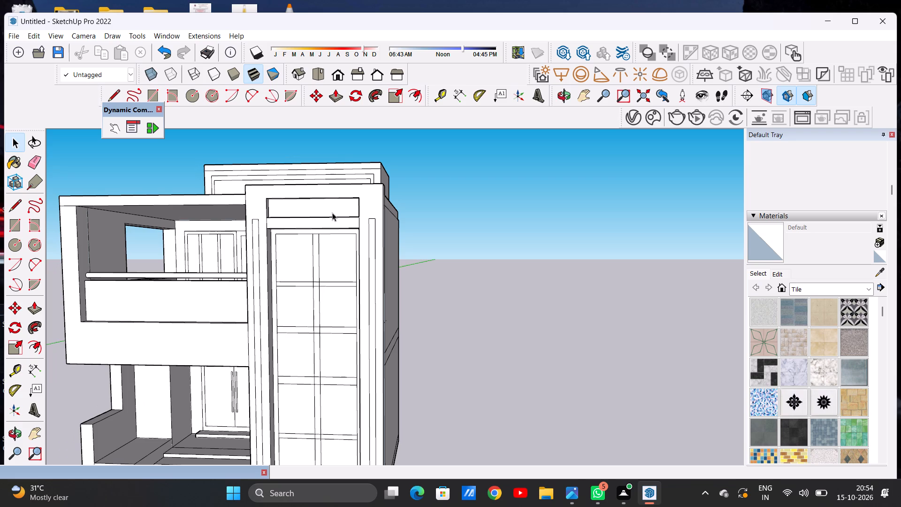
{"action": "middle_click_drag", "start_coordinate": [349, 215], "coordinate": [351, 216]}
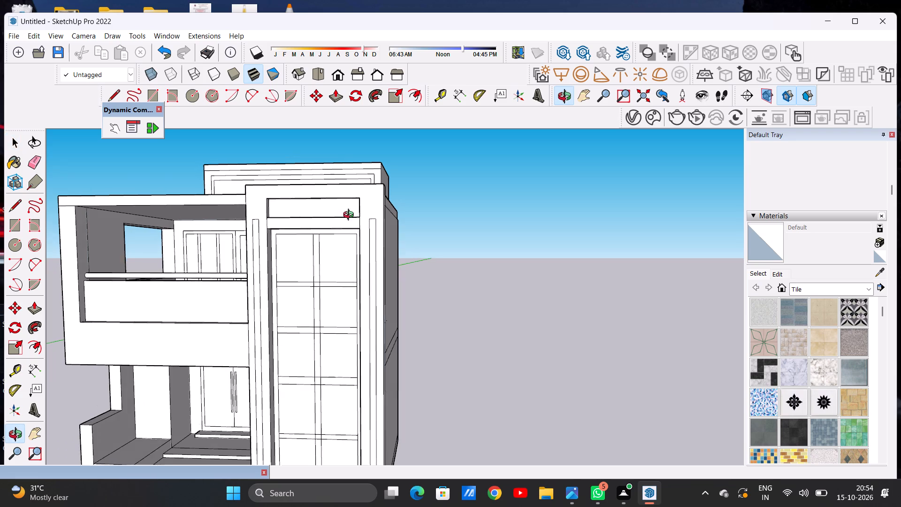
{"action": "middle_click_drag", "start_coordinate": [351, 216], "coordinate": [368, 234]}
{"action": "scroll", "coordinate": [375, 234], "scroll_direction": "up", "scroll_amount": 13}
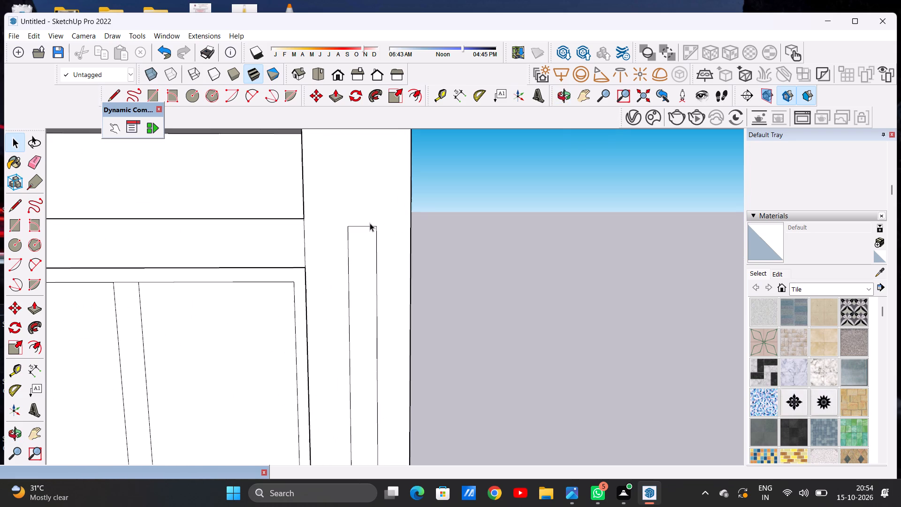
{"action": "key", "text": "l"}
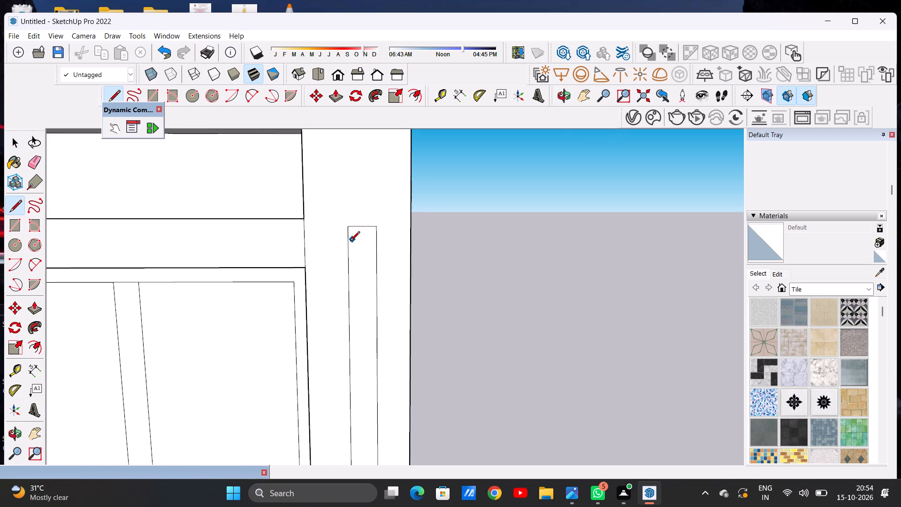
{"action": "left_click", "coordinate": [348, 227]}
{"action": "scroll", "coordinate": [350, 195], "scroll_direction": "down", "scroll_amount": 8}
{"action": "scroll", "coordinate": [339, 207], "scroll_direction": "up", "scroll_amount": 1}
{"action": "scroll", "coordinate": [339, 207], "scroll_direction": "down", "scroll_amount": 2}
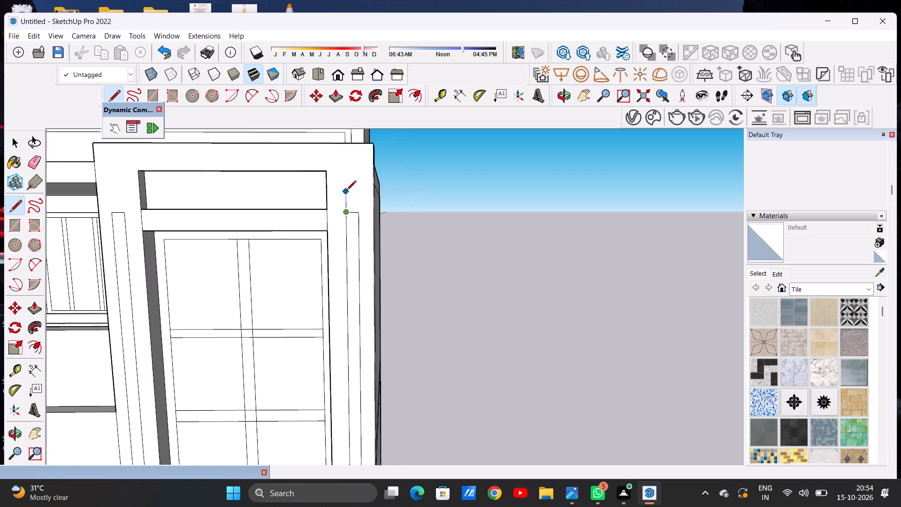
{"action": "left_click", "coordinate": [347, 191]}
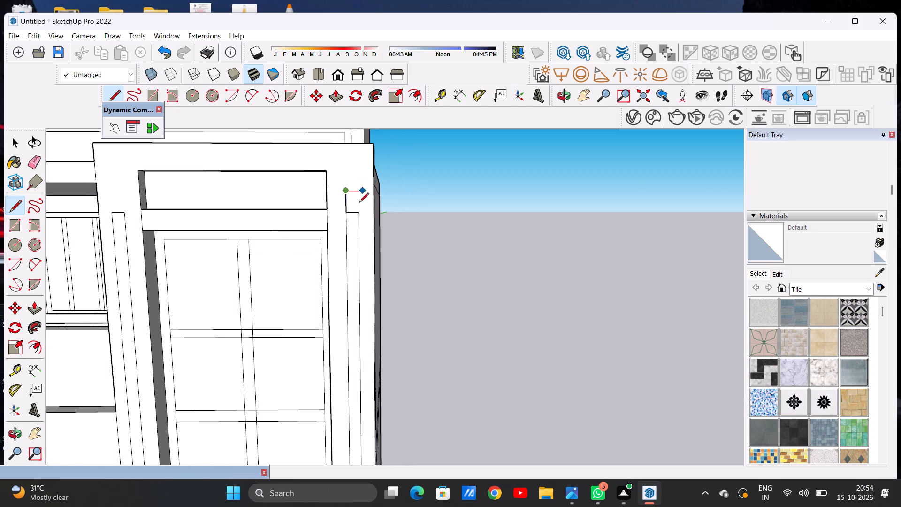
{"action": "left_click", "coordinate": [359, 192]}
{"action": "key", "text": "space"}
{"action": "key", "text": "l"}
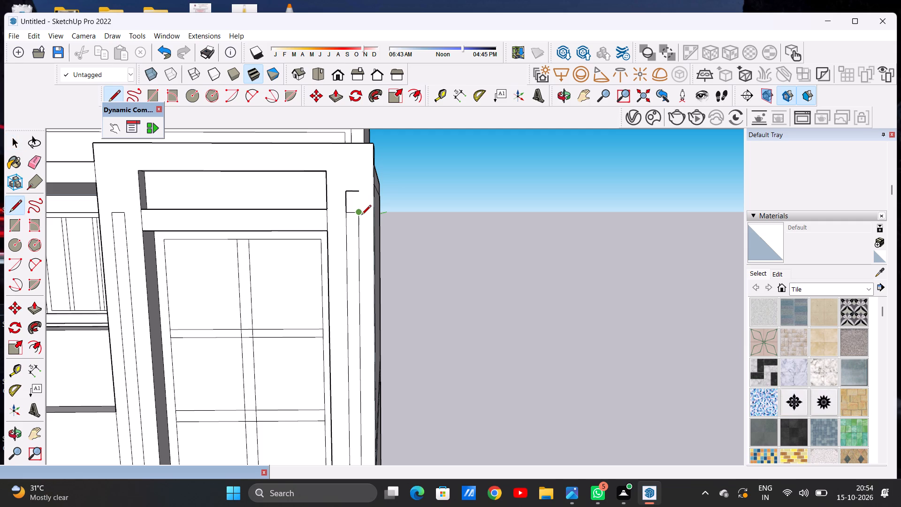
{"action": "left_click", "coordinate": [357, 216]}
{"action": "scroll", "coordinate": [362, 198], "scroll_direction": "up", "scroll_amount": 6}
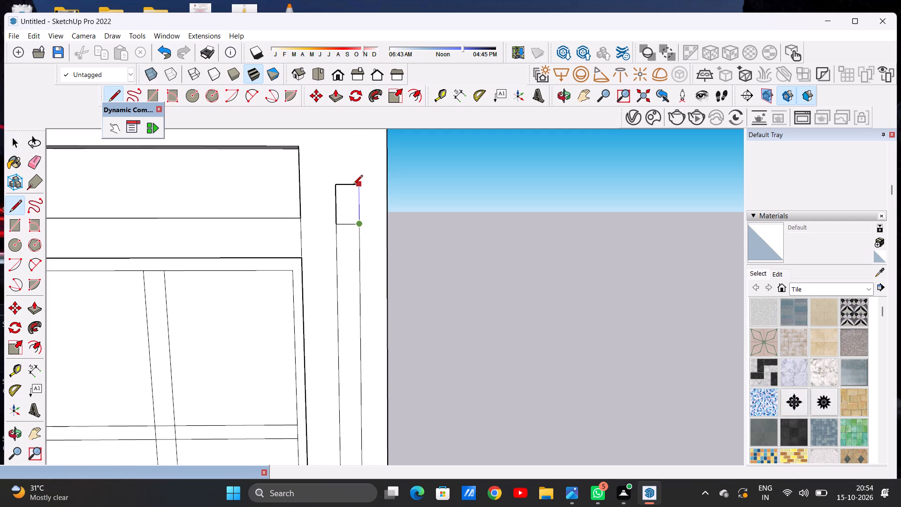
{"action": "left_click", "coordinate": [353, 185]}
{"action": "key", "text": "space"}
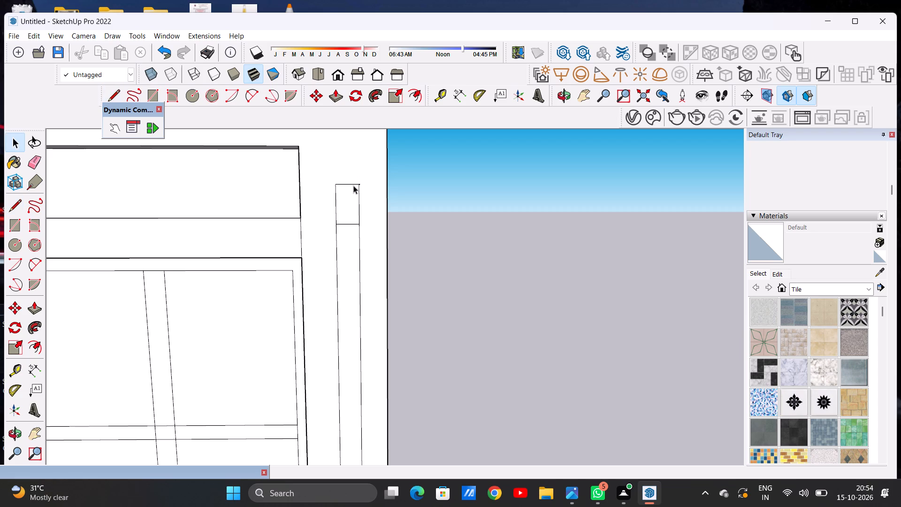
Erase the overshooting line end at the extended strip's top corner and the old dividing line across the strip.
{"action": "type", "text": "E"}
{"action": "scroll", "coordinate": [359, 185], "scroll_direction": "up", "scroll_amount": 10}
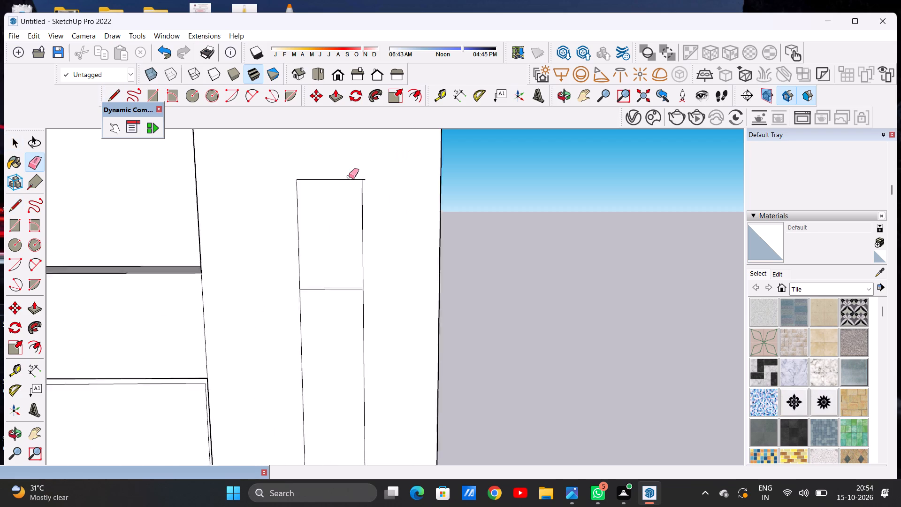
{"action": "scroll", "coordinate": [349, 177], "scroll_direction": "up", "scroll_amount": 7}
{"action": "left_click_drag", "start_coordinate": [367, 180], "coordinate": [369, 190]}
{"action": "left_click_drag", "start_coordinate": [296, 377], "coordinate": [305, 400]}
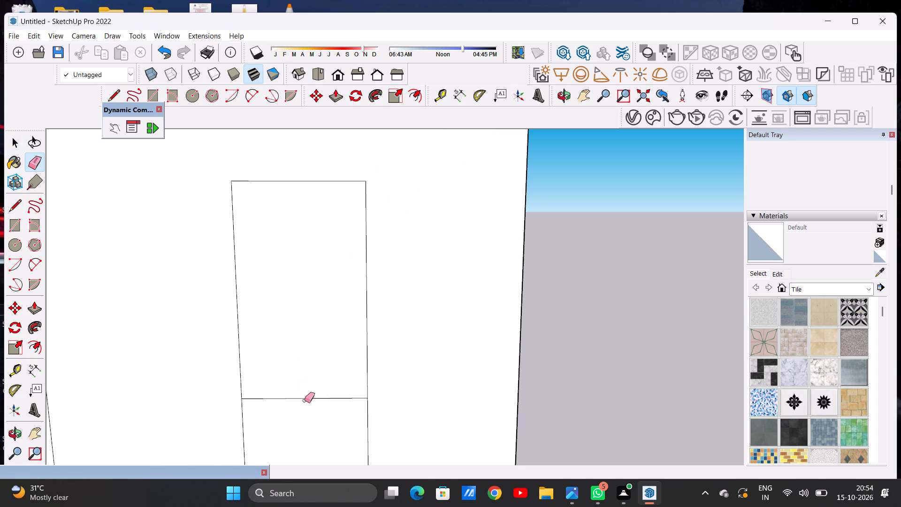
{"action": "left_click_drag", "start_coordinate": [305, 400], "coordinate": [305, 407]}
{"action": "scroll", "coordinate": [315, 275], "scroll_direction": "down", "scroll_amount": 5}
{"action": "key", "text": "space"}
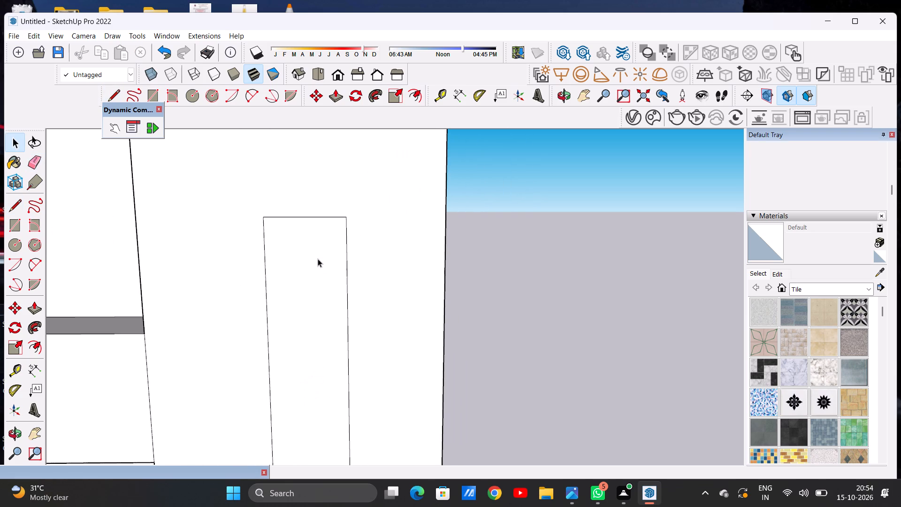
Examine the whole villa from the front, both sides and above, including the balcony, entrance steps and tall window panel.
{"action": "scroll", "coordinate": [321, 239], "scroll_direction": "down", "scroll_amount": 17}
{"action": "scroll", "coordinate": [333, 243], "scroll_direction": "up", "scroll_amount": 1}
{"action": "scroll", "coordinate": [333, 207], "scroll_direction": "down", "scroll_amount": 8}
{"action": "scroll", "coordinate": [318, 206], "scroll_direction": "up", "scroll_amount": 1}
{"action": "scroll", "coordinate": [320, 219], "scroll_direction": "down", "scroll_amount": 12}
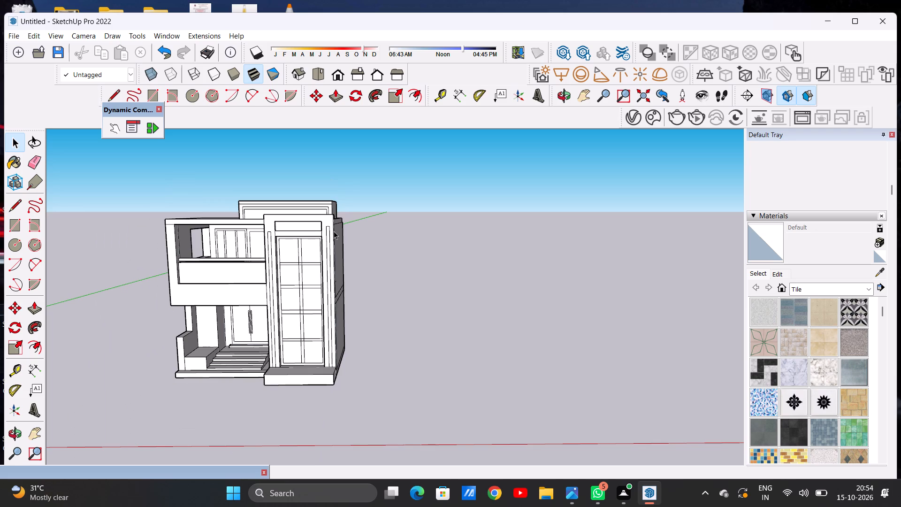
{"action": "scroll", "coordinate": [334, 231], "scroll_direction": "down", "scroll_amount": 5}
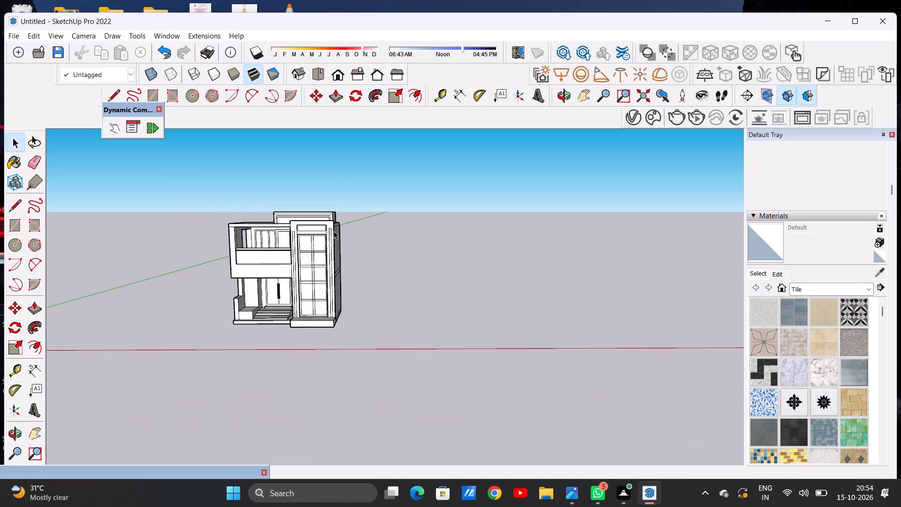
{"action": "scroll", "coordinate": [339, 236], "scroll_direction": "up", "scroll_amount": 5}
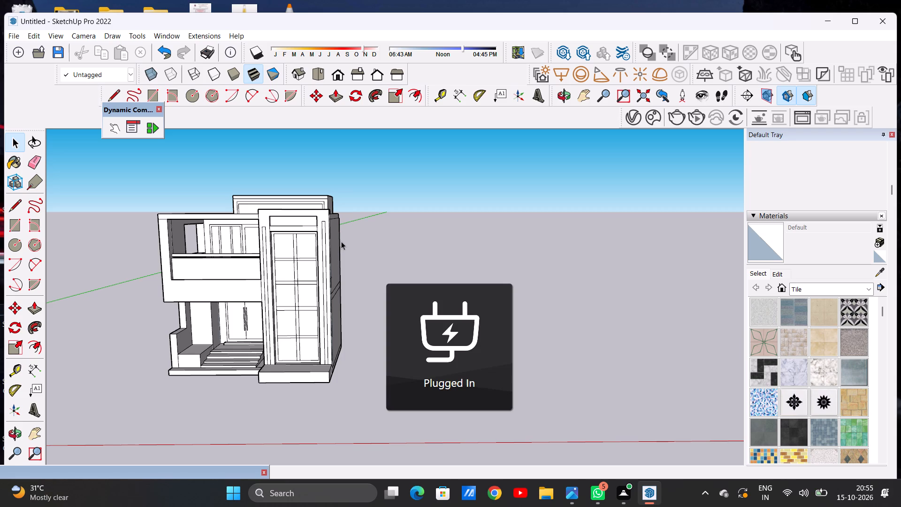
{"action": "scroll", "coordinate": [282, 279], "scroll_direction": "up", "scroll_amount": 4}
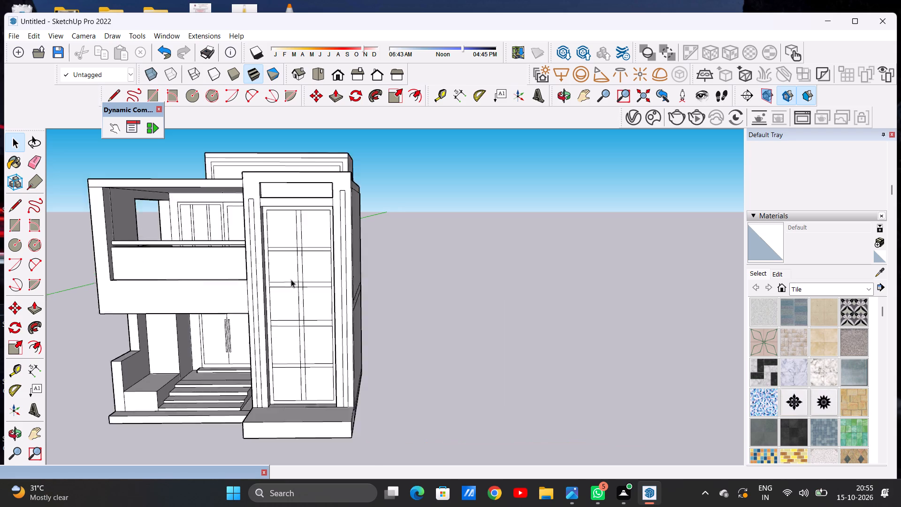
{"action": "scroll", "coordinate": [291, 279], "scroll_direction": "up", "scroll_amount": 3}
{"action": "scroll", "coordinate": [371, 256], "scroll_direction": "down", "scroll_amount": 8}
{"action": "scroll", "coordinate": [254, 275], "scroll_direction": "up", "scroll_amount": 6}
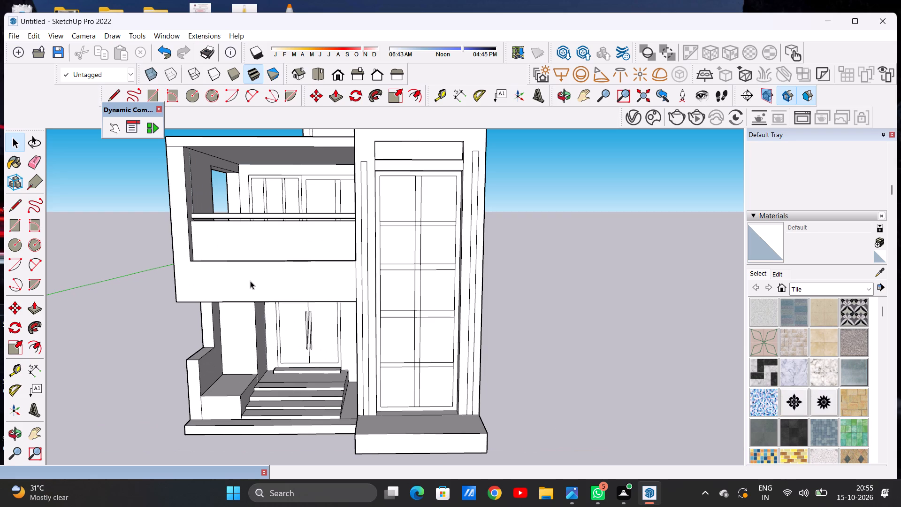
{"action": "scroll", "coordinate": [324, 290], "scroll_direction": "down", "scroll_amount": 7}
{"action": "middle_click_drag", "start_coordinate": [307, 263], "coordinate": [331, 220]}
{"action": "scroll", "coordinate": [301, 237], "scroll_direction": "up", "scroll_amount": 7}
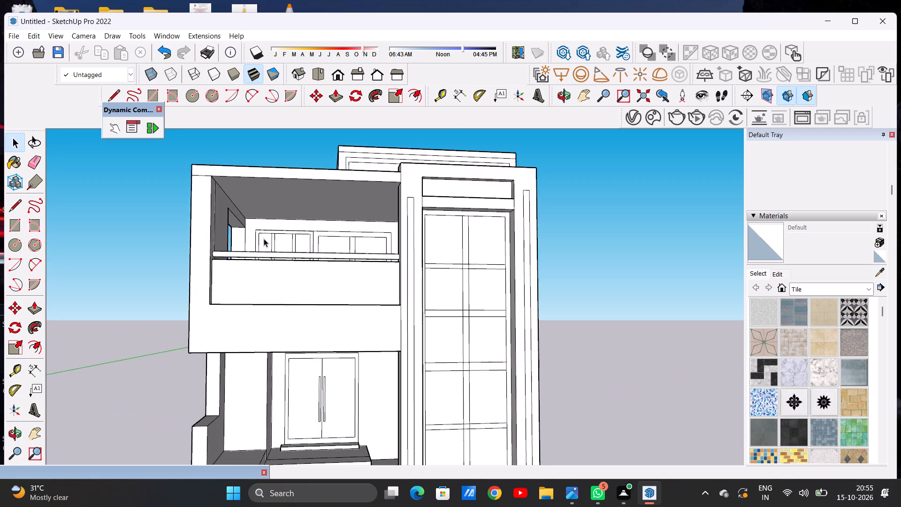
{"action": "middle_click_drag", "start_coordinate": [265, 239], "coordinate": [244, 280]}
{"action": "scroll", "coordinate": [278, 253], "scroll_direction": "up", "scroll_amount": 5}
{"action": "middle_click_drag", "start_coordinate": [306, 247], "coordinate": [181, 278]}
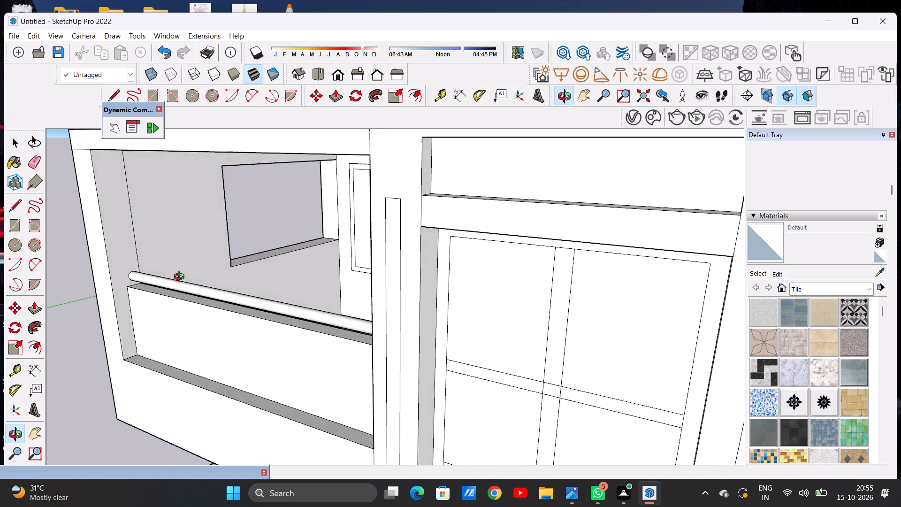
{"action": "middle_click_drag", "start_coordinate": [181, 278], "coordinate": [428, 257]}
{"action": "scroll", "coordinate": [367, 247], "scroll_direction": "down", "scroll_amount": 6}
{"action": "middle_click_drag", "start_coordinate": [379, 245], "coordinate": [457, 239]}
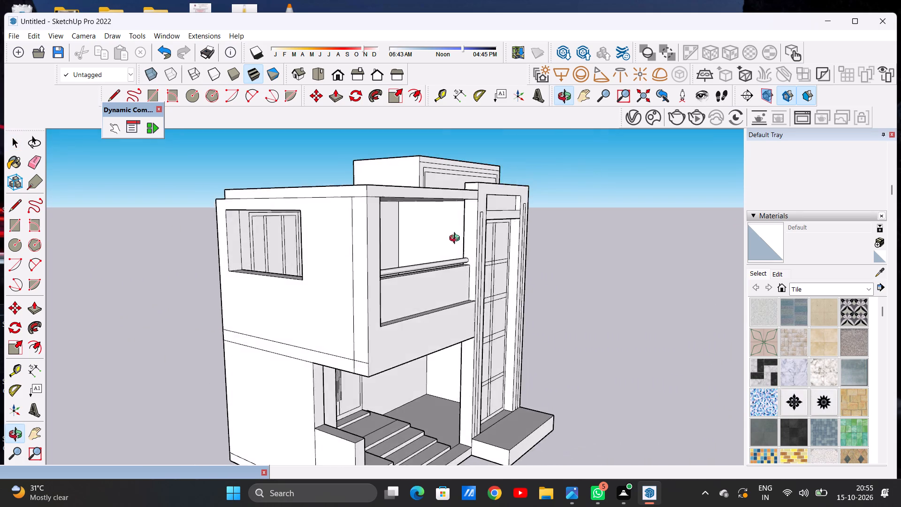
{"action": "middle_click_drag", "start_coordinate": [457, 239], "coordinate": [254, 258]}
{"action": "scroll", "coordinate": [367, 238], "scroll_direction": "down", "scroll_amount": 4}
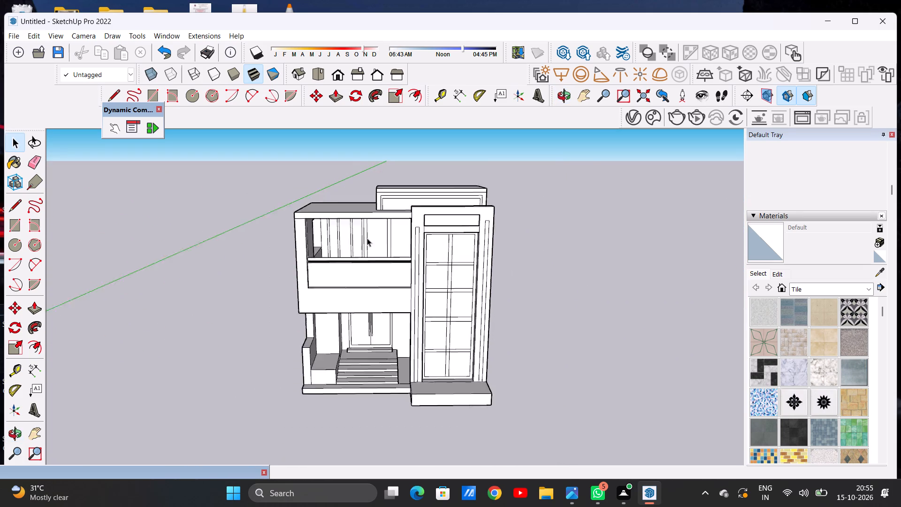
{"action": "scroll", "coordinate": [367, 238], "scroll_direction": "down", "scroll_amount": 2}
{"action": "middle_click_drag", "start_coordinate": [402, 246], "coordinate": [118, 292]}
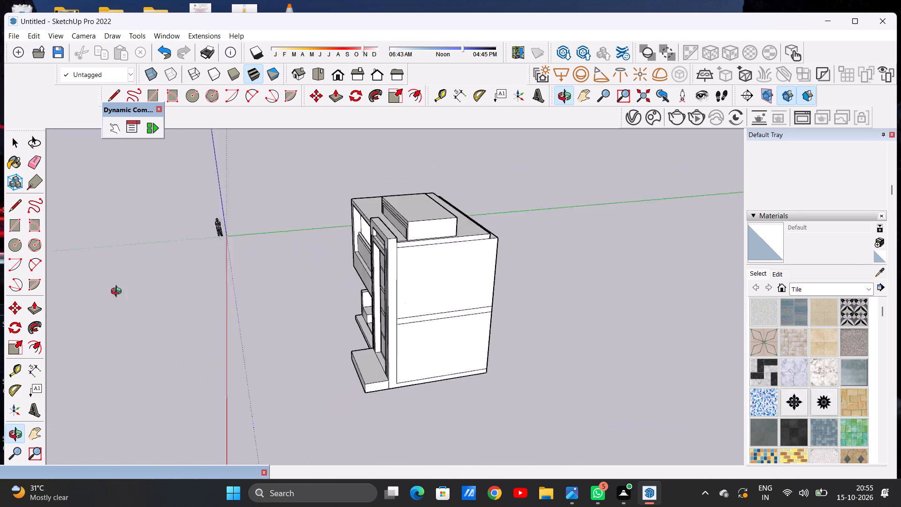
{"action": "middle_click_drag", "start_coordinate": [118, 292], "coordinate": [482, 259]}
{"action": "scroll", "coordinate": [278, 280], "scroll_direction": "up", "scroll_amount": 1}
{"action": "middle_click_drag", "start_coordinate": [277, 280], "coordinate": [191, 330]}
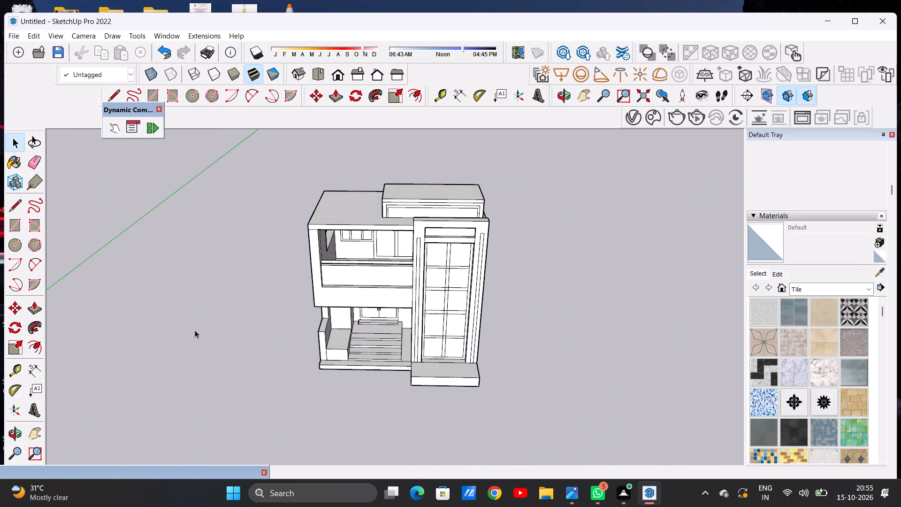
{"action": "middle_click_drag", "start_coordinate": [455, 284], "coordinate": [335, 276]}
{"action": "scroll", "coordinate": [568, 329], "scroll_direction": "up", "scroll_amount": 7}
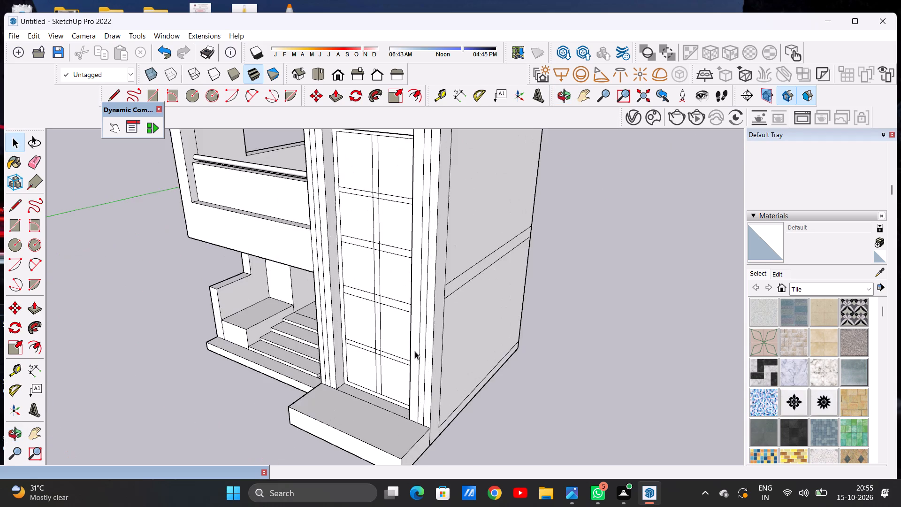
{"action": "scroll", "coordinate": [488, 317], "scroll_direction": "up", "scroll_amount": 3}
{"action": "scroll", "coordinate": [481, 306], "scroll_direction": "down", "scroll_amount": 1}
{"action": "middle_click_drag", "start_coordinate": [381, 316], "coordinate": [358, 320]}
{"action": "scroll", "coordinate": [428, 274], "scroll_direction": "down", "scroll_amount": 4}
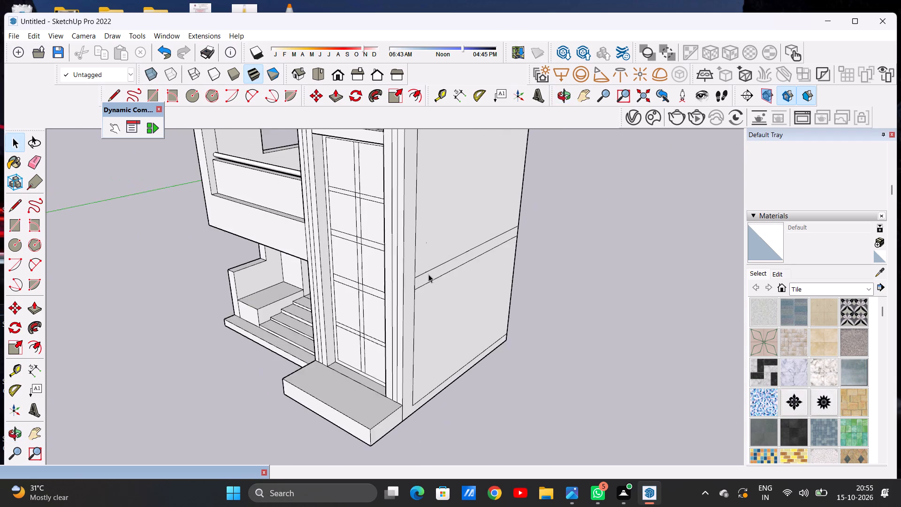
{"action": "scroll", "coordinate": [428, 274], "scroll_direction": "down", "scroll_amount": 2}
{"action": "scroll", "coordinate": [437, 275], "scroll_direction": "up", "scroll_amount": 6}
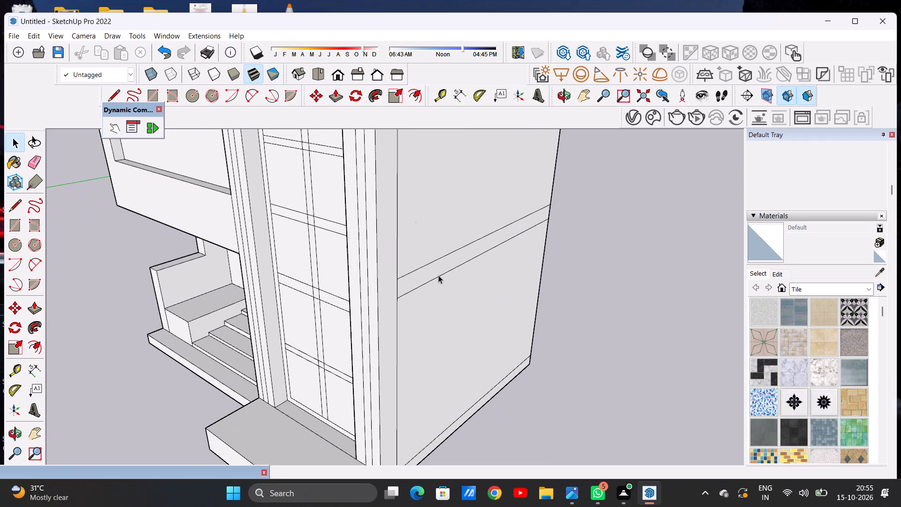
{"action": "scroll", "coordinate": [431, 268], "scroll_direction": "down", "scroll_amount": 19}
{"action": "scroll", "coordinate": [412, 261], "scroll_direction": "up", "scroll_amount": 6}
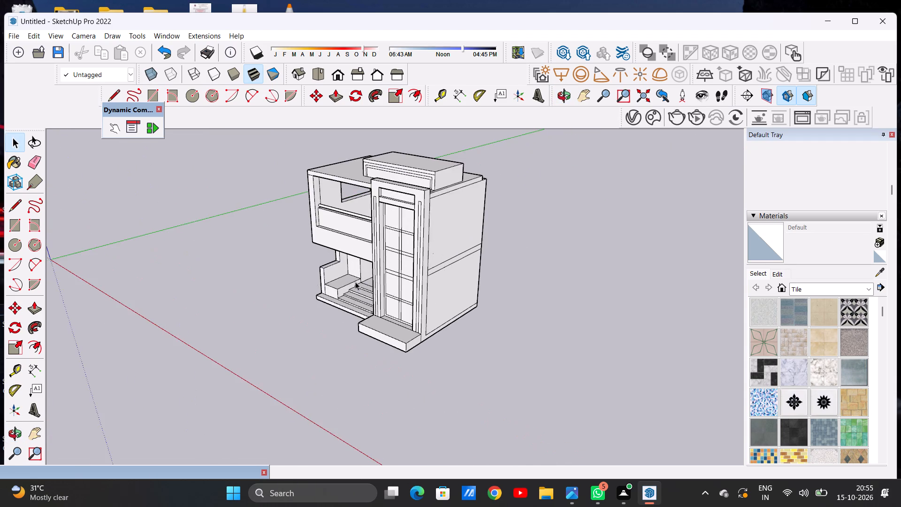
{"action": "middle_click_drag", "start_coordinate": [355, 282], "coordinate": [483, 239]}
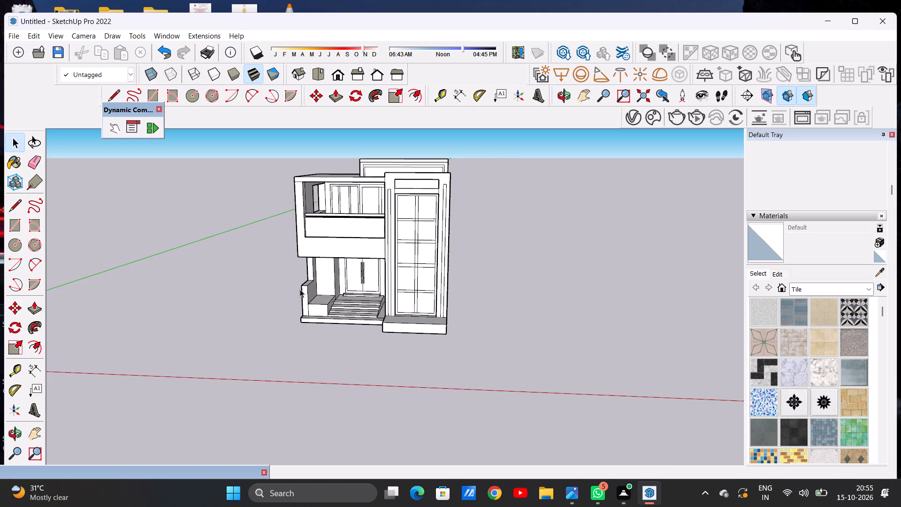
{"action": "scroll", "coordinate": [301, 289], "scroll_direction": "up", "scroll_amount": 7}
{"action": "middle_click_drag", "start_coordinate": [367, 318], "coordinate": [371, 287]}
{"action": "scroll", "coordinate": [364, 312], "scroll_direction": "down", "scroll_amount": 3}
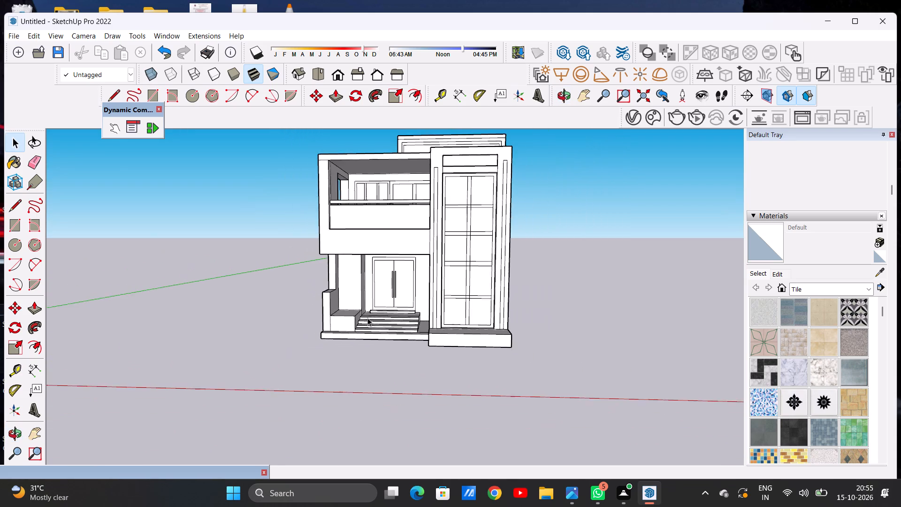
Review the villa's front and side elevations from several angles and distances, including the balcony front and the tall gridded window panel.
{"action": "scroll", "coordinate": [367, 318], "scroll_direction": "down", "scroll_amount": 4}
{"action": "scroll", "coordinate": [442, 225], "scroll_direction": "up", "scroll_amount": 3}
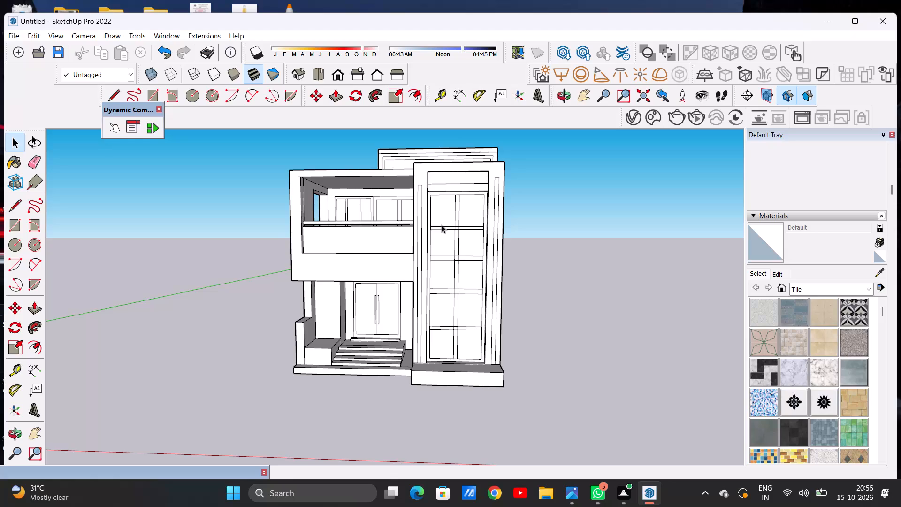
{"action": "scroll", "coordinate": [436, 239], "scroll_direction": "down", "scroll_amount": 3}
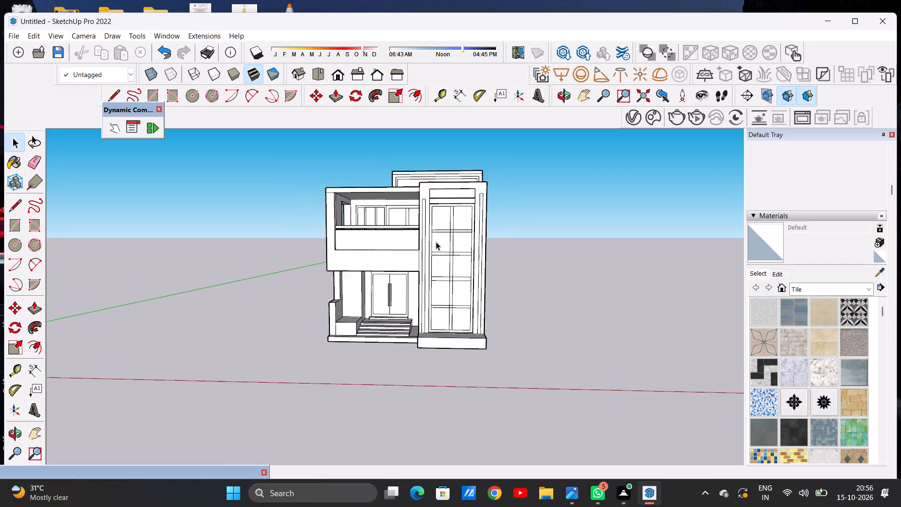
{"action": "scroll", "coordinate": [436, 242], "scroll_direction": "down", "scroll_amount": 3}
{"action": "scroll", "coordinate": [442, 211], "scroll_direction": "up", "scroll_amount": 7}
{"action": "middle_click_drag", "start_coordinate": [482, 201], "coordinate": [347, 258]}
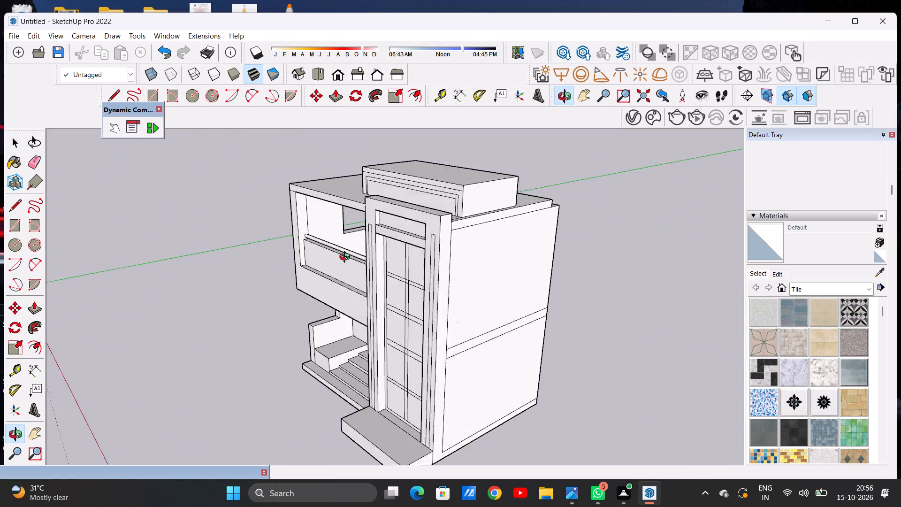
{"action": "middle_click_drag", "start_coordinate": [347, 258], "coordinate": [496, 236]}
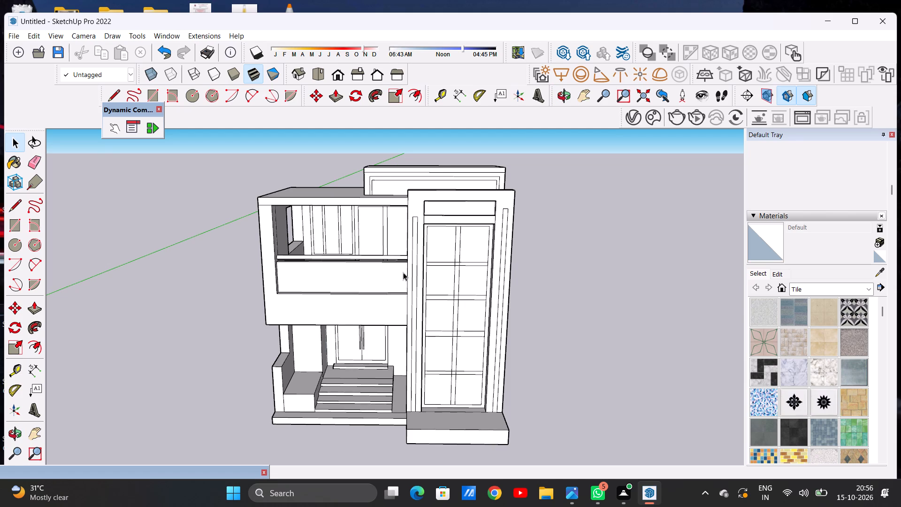
{"action": "scroll", "coordinate": [423, 257], "scroll_direction": "down", "scroll_amount": 2}
{"action": "scroll", "coordinate": [437, 252], "scroll_direction": "up", "scroll_amount": 4}
{"action": "middle_click_drag", "start_coordinate": [427, 260], "coordinate": [328, 264]}
{"action": "middle_click", "coordinate": [328, 264]}
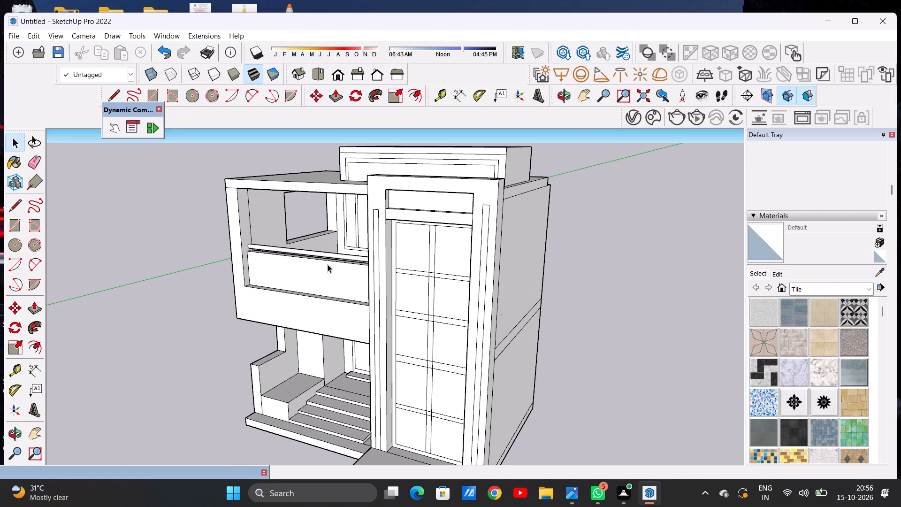
{"action": "scroll", "coordinate": [427, 215], "scroll_direction": "down", "scroll_amount": 7}
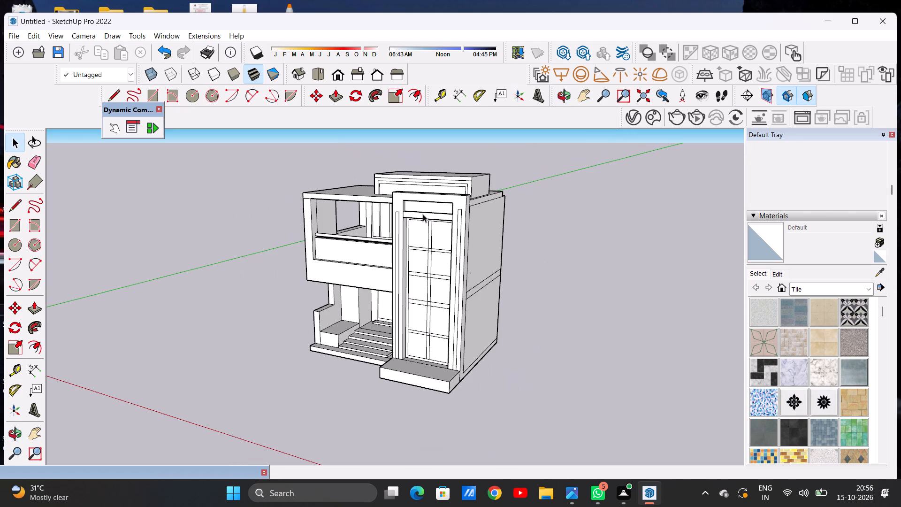
{"action": "scroll", "coordinate": [416, 215], "scroll_direction": "down", "scroll_amount": 6}
{"action": "middle_click_drag", "start_coordinate": [386, 220], "coordinate": [454, 220]}
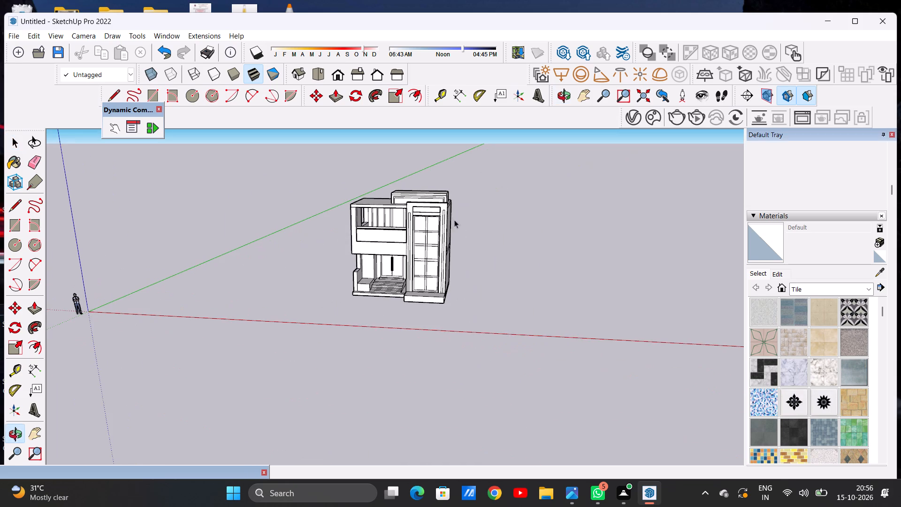
{"action": "scroll", "coordinate": [405, 223], "scroll_direction": "up", "scroll_amount": 3}
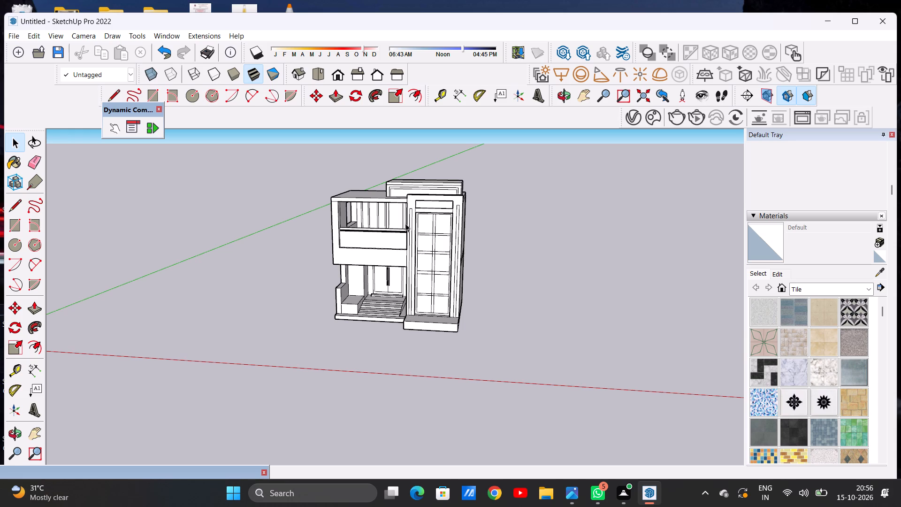
{"action": "scroll", "coordinate": [385, 215], "scroll_direction": "up", "scroll_amount": 5}
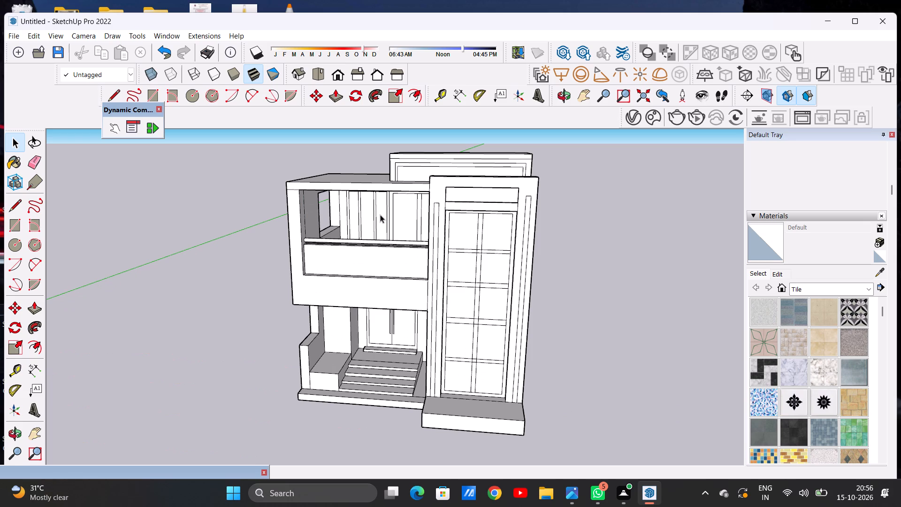
{"action": "scroll", "coordinate": [366, 215], "scroll_direction": "up", "scroll_amount": 4}
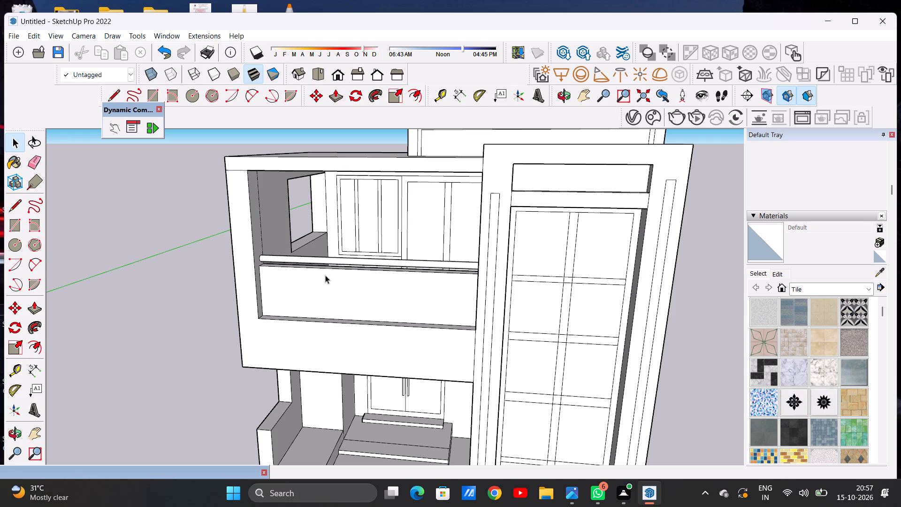
{"action": "scroll", "coordinate": [359, 286], "scroll_direction": "down", "scroll_amount": 4}
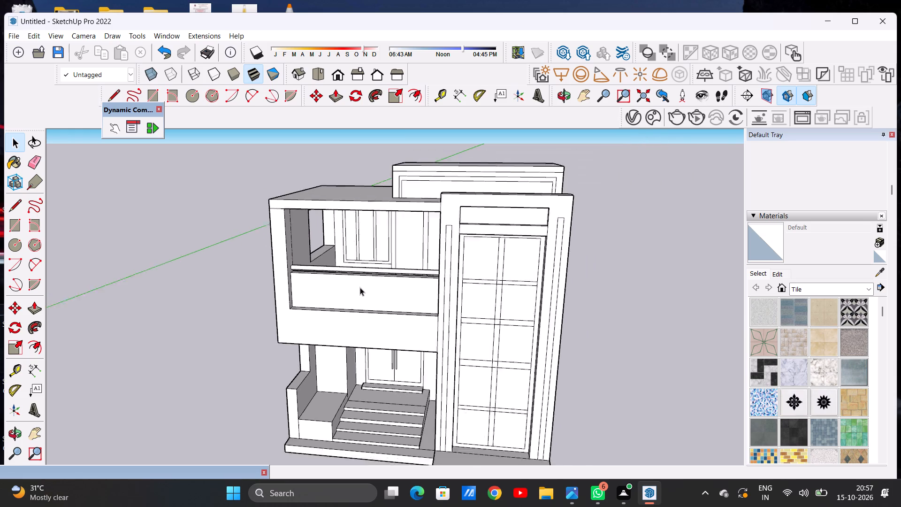
Examine the house model's front facade, sides, upper balcony and entrance from several angles.
{"action": "scroll", "coordinate": [360, 287], "scroll_direction": "down", "scroll_amount": 6}
{"action": "scroll", "coordinate": [386, 289], "scroll_direction": "up", "scroll_amount": 5}
{"action": "middle_click_drag", "start_coordinate": [434, 290], "coordinate": [367, 295]}
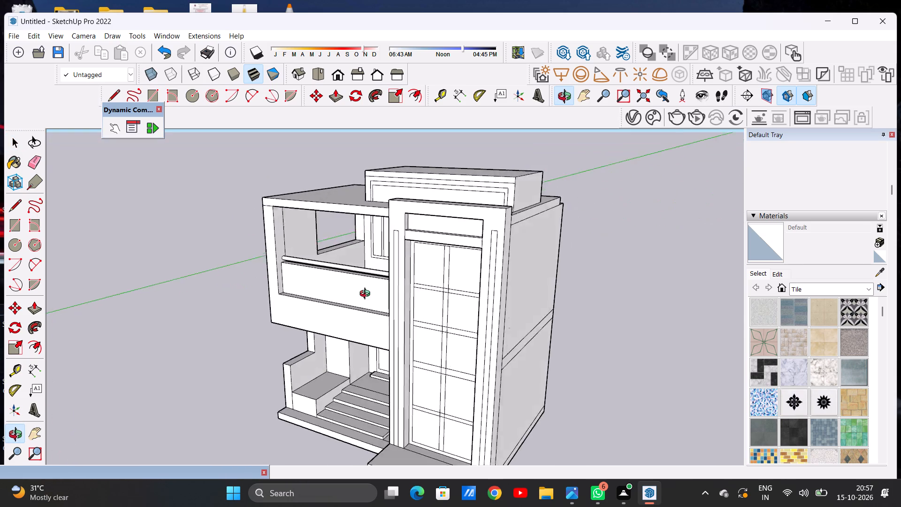
{"action": "middle_click_drag", "start_coordinate": [367, 295], "coordinate": [460, 279]}
{"action": "middle_click_drag", "start_coordinate": [302, 261], "coordinate": [442, 274]}
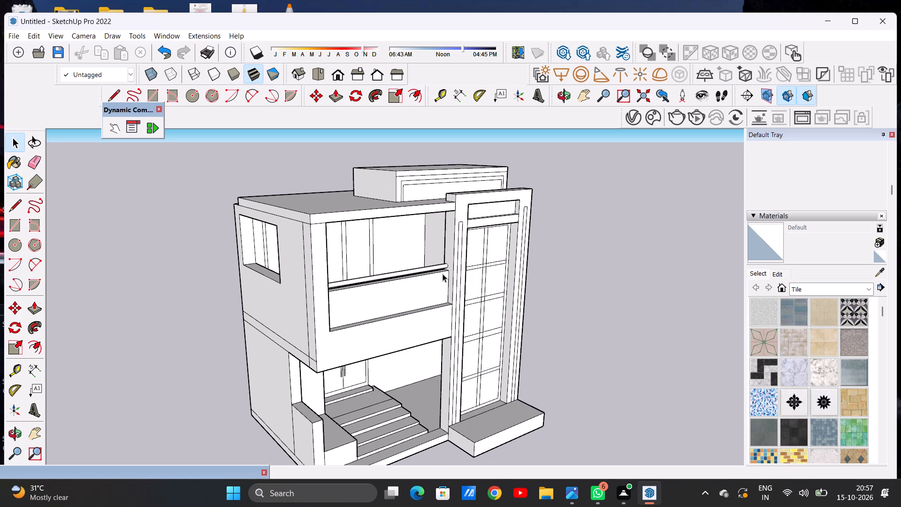
{"action": "scroll", "coordinate": [414, 261], "scroll_direction": "down", "scroll_amount": 5}
{"action": "middle_click_drag", "start_coordinate": [381, 268], "coordinate": [243, 268]}
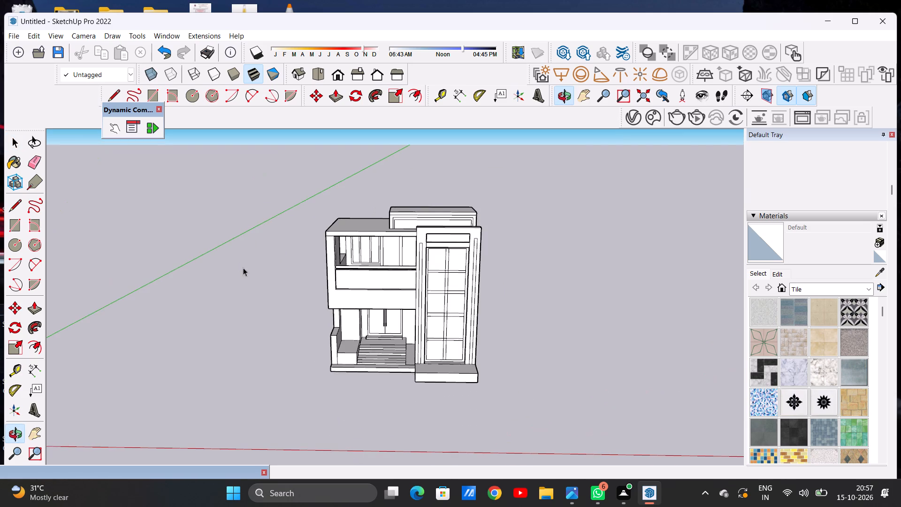
{"action": "scroll", "coordinate": [350, 269], "scroll_direction": "up", "scroll_amount": 5}
{"action": "middle_click_drag", "start_coordinate": [361, 265], "coordinate": [308, 253]}
{"action": "scroll", "coordinate": [319, 241], "scroll_direction": "up", "scroll_amount": 11}
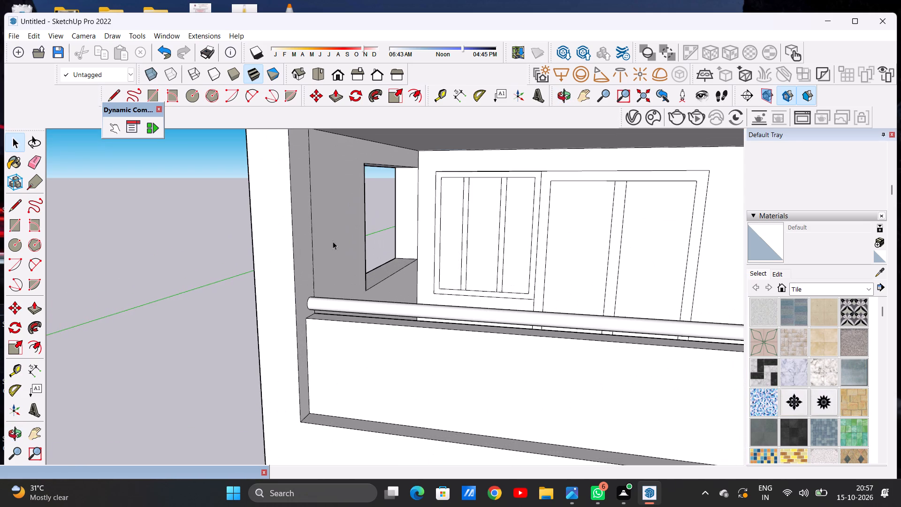
{"action": "middle_click_drag", "start_coordinate": [345, 240], "coordinate": [286, 249]}
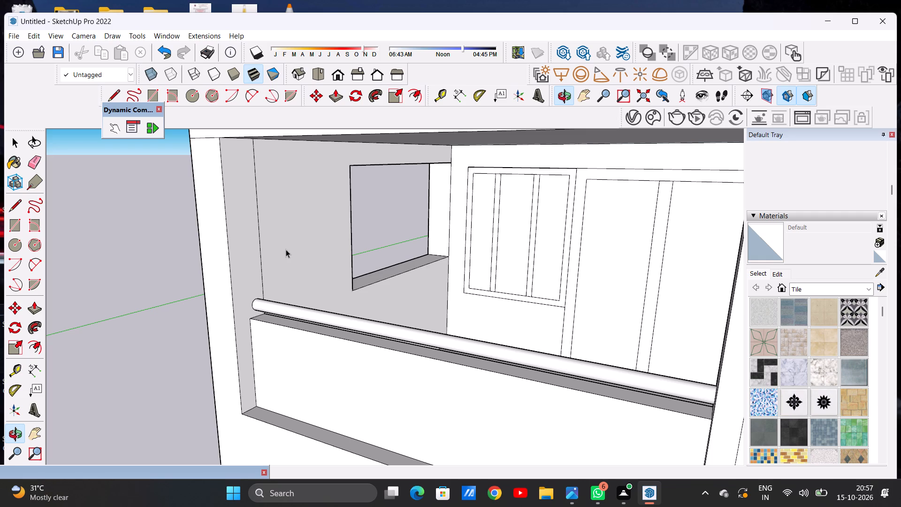
{"action": "scroll", "coordinate": [286, 249], "scroll_direction": "up", "scroll_amount": 1}
{"action": "scroll", "coordinate": [286, 249], "scroll_direction": "down", "scroll_amount": 4}
{"action": "scroll", "coordinate": [328, 250], "scroll_direction": "up", "scroll_amount": 1}
{"action": "scroll", "coordinate": [336, 250], "scroll_direction": "down", "scroll_amount": 14}
{"action": "middle_click_drag", "start_coordinate": [328, 253], "coordinate": [411, 249]}
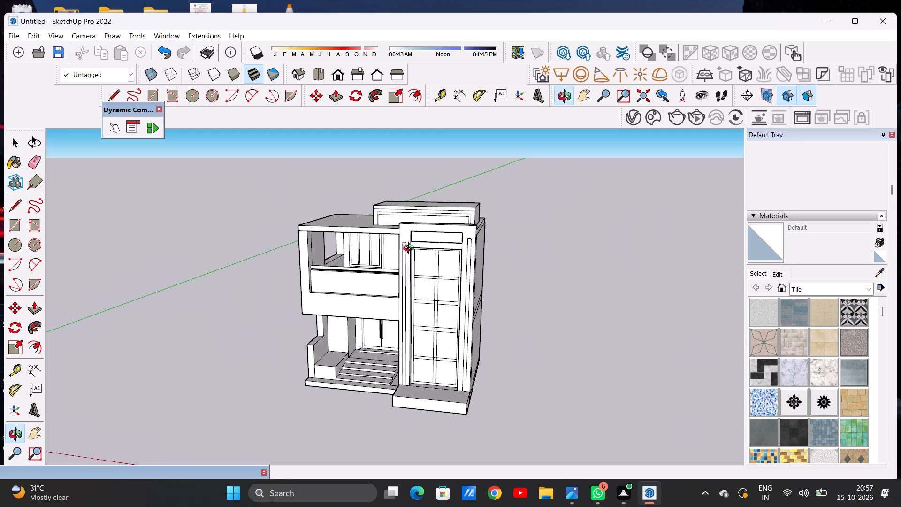
{"action": "middle_click_drag", "start_coordinate": [411, 249], "coordinate": [428, 246]}
{"action": "scroll", "coordinate": [414, 232], "scroll_direction": "up", "scroll_amount": 6}
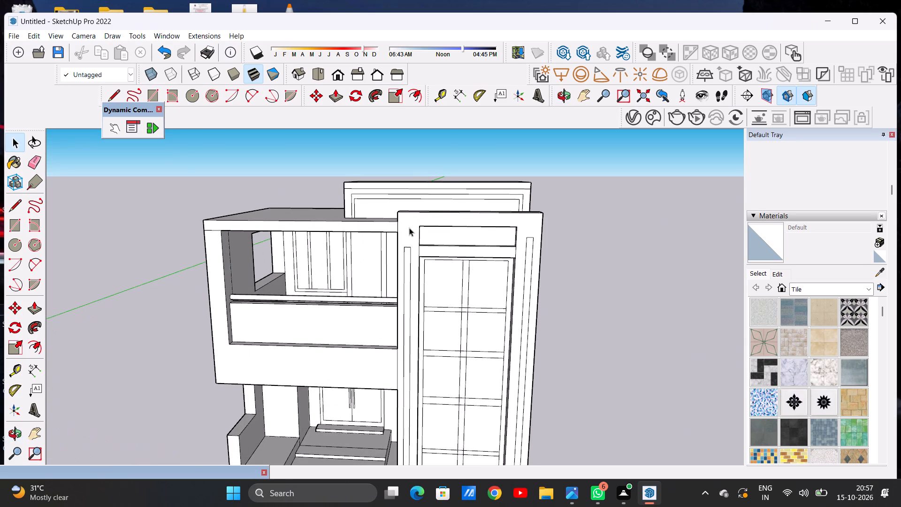
{"action": "scroll", "coordinate": [398, 214], "scroll_direction": "down", "scroll_amount": 5}
{"action": "scroll", "coordinate": [382, 340], "scroll_direction": "up", "scroll_amount": 5}
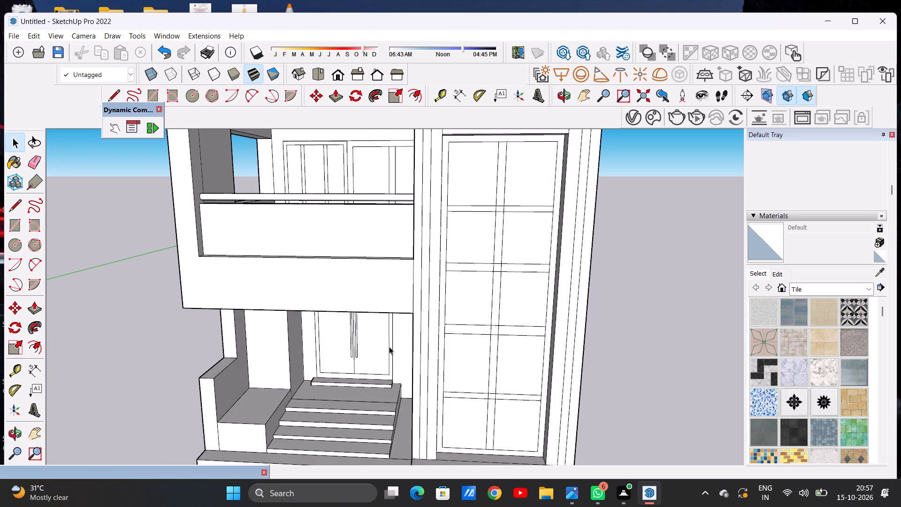
Paint both leaves of the ground-floor entrance door with Wood Bamboo from the Wood materials.
{"action": "left_click", "coordinate": [804, 286]}
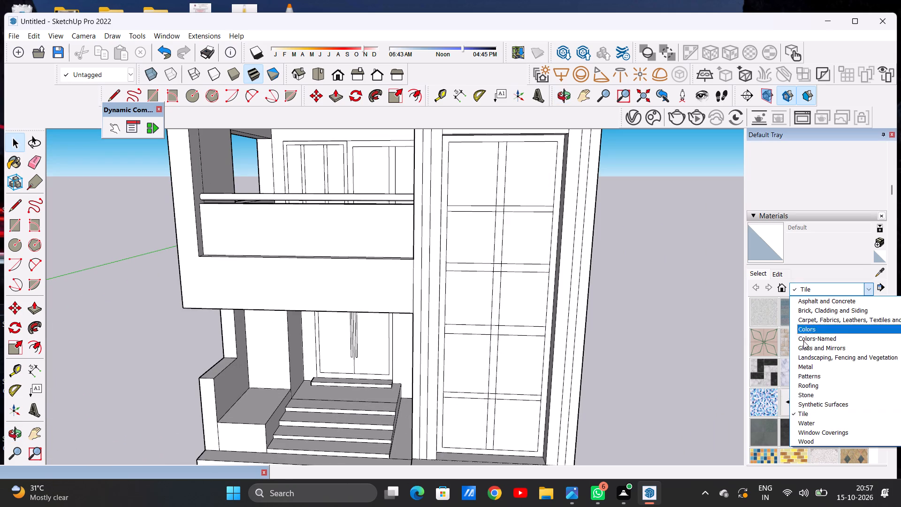
{"action": "left_click", "coordinate": [812, 441]}
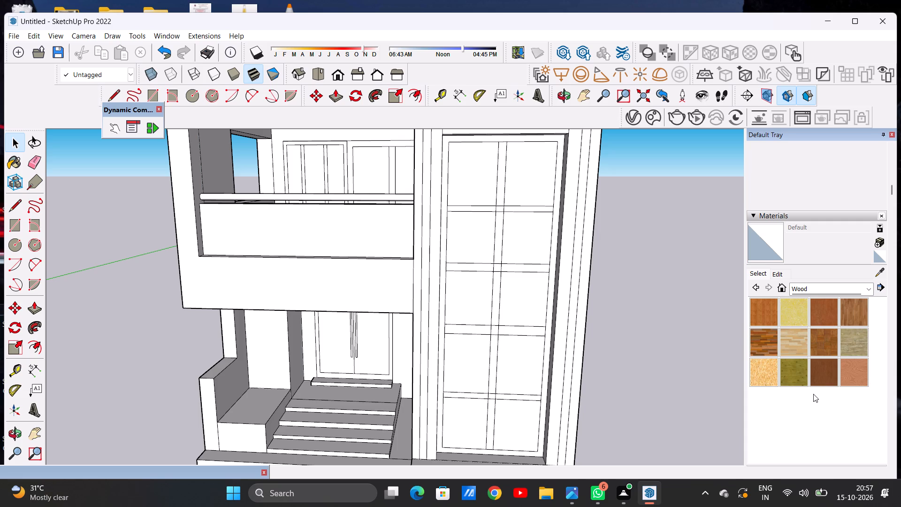
{"action": "left_click", "coordinate": [765, 314]}
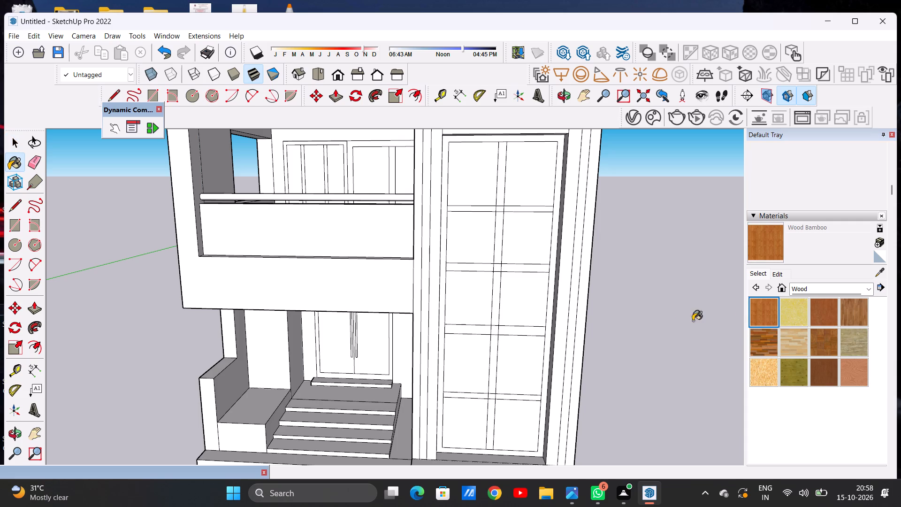
{"action": "scroll", "coordinate": [358, 355], "scroll_direction": "up", "scroll_amount": 6}
{"action": "left_click", "coordinate": [326, 348]}
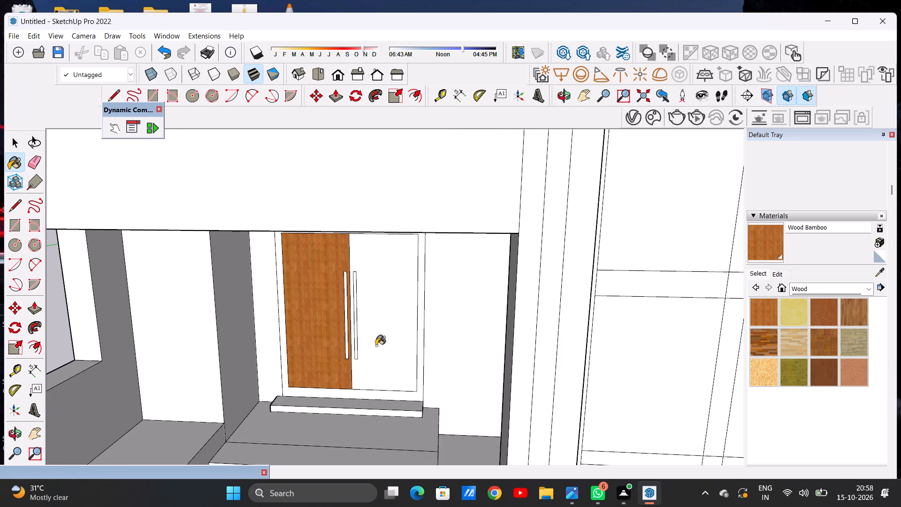
{"action": "left_click", "coordinate": [383, 344]}
Paint the entrance door's surrounding frame with Wood Veneer 01.
{"action": "left_click", "coordinate": [822, 365]}
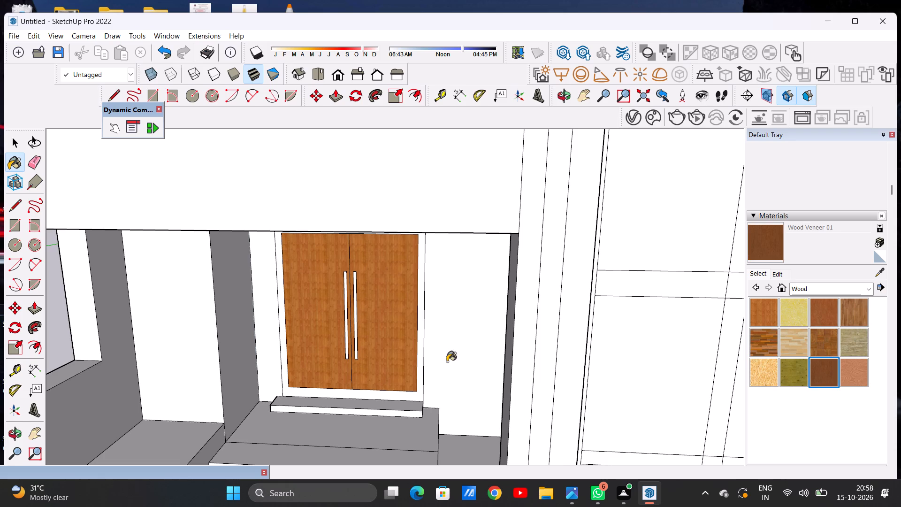
{"action": "scroll", "coordinate": [422, 336], "scroll_direction": "up", "scroll_amount": 6}
{"action": "left_click", "coordinate": [416, 333]}
Paint both long vertical handles of the entrance door with Wood Floor Light.
{"action": "scroll", "coordinate": [421, 346], "scroll_direction": "down", "scroll_amount": 5}
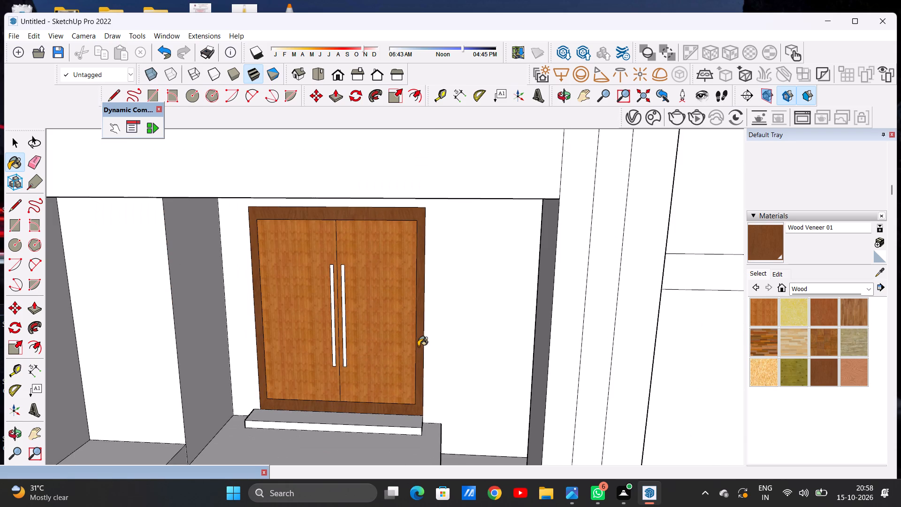
{"action": "left_click", "coordinate": [789, 342]}
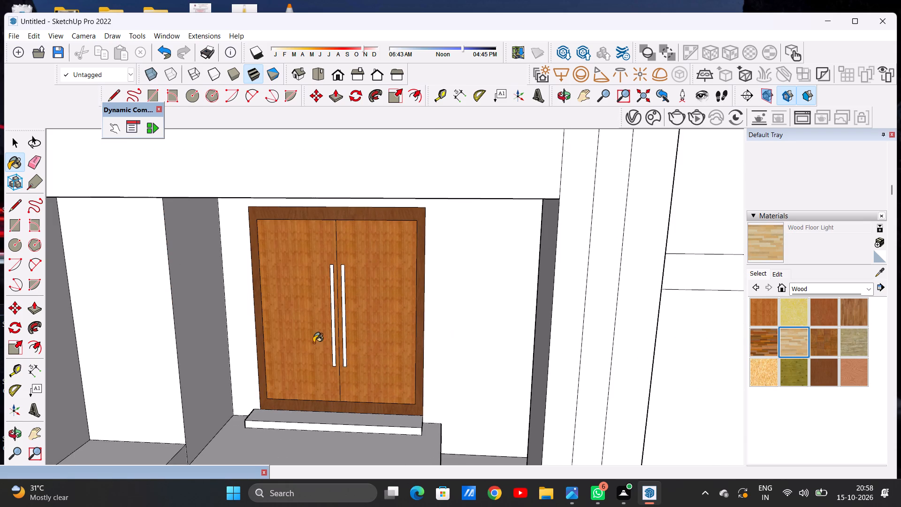
{"action": "scroll", "coordinate": [326, 326], "scroll_direction": "up", "scroll_amount": 7}
{"action": "scroll", "coordinate": [339, 325], "scroll_direction": "down", "scroll_amount": 1}
{"action": "scroll", "coordinate": [339, 325], "scroll_direction": "up", "scroll_amount": 2}
{"action": "left_click", "coordinate": [337, 325]}
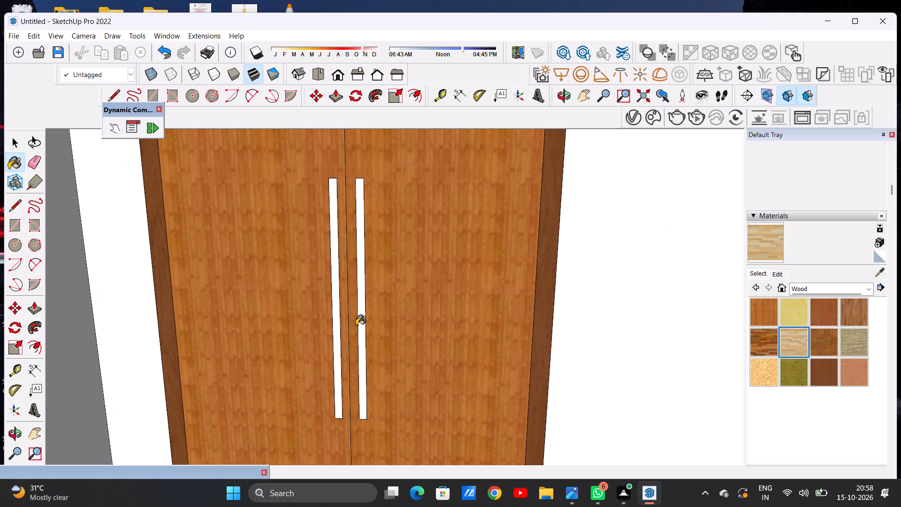
{"action": "left_click", "coordinate": [361, 324]}
Paint the upper balcony door's outer frame and central mullion with Wood Cherry Original.
{"action": "scroll", "coordinate": [364, 339], "scroll_direction": "down", "scroll_amount": 4}
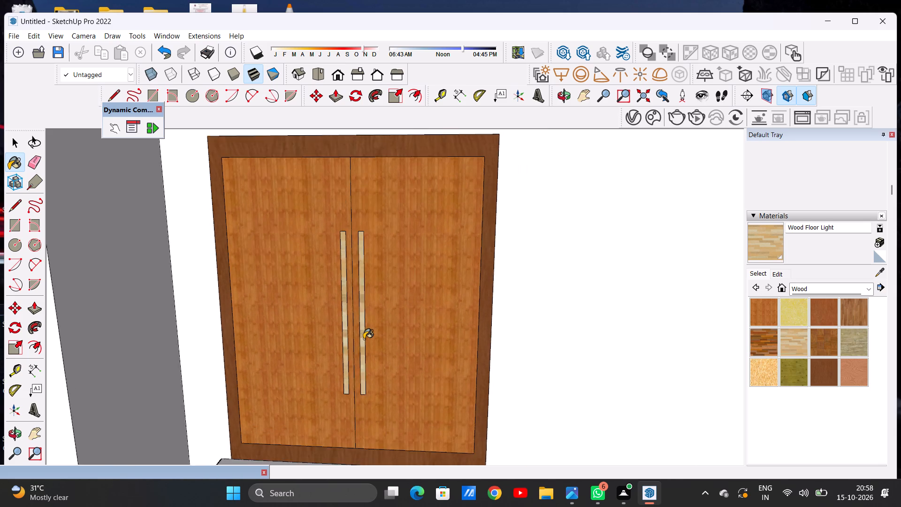
{"action": "scroll", "coordinate": [364, 339], "scroll_direction": "down", "scroll_amount": 5}
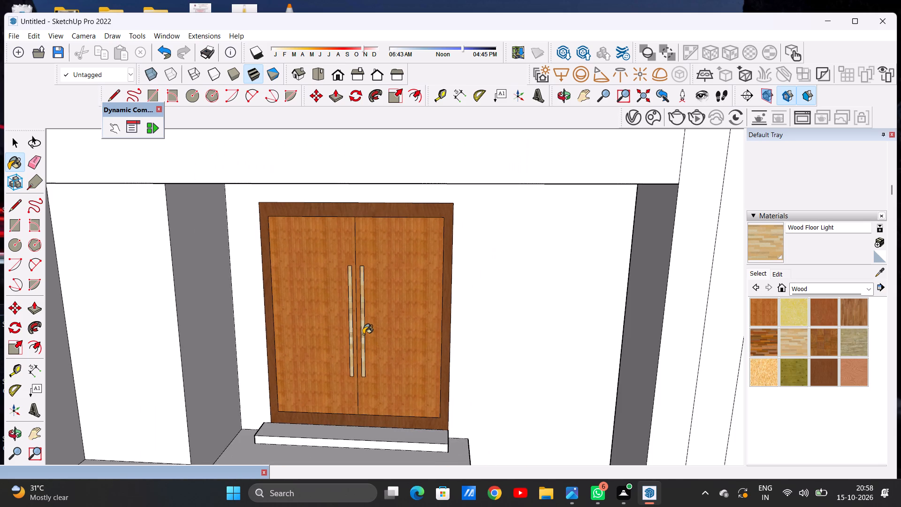
{"action": "scroll", "coordinate": [363, 334], "scroll_direction": "down", "scroll_amount": 4}
{"action": "scroll", "coordinate": [363, 334], "scroll_direction": "up", "scroll_amount": 1}
{"action": "scroll", "coordinate": [363, 334], "scroll_direction": "down", "scroll_amount": 4}
{"action": "scroll", "coordinate": [308, 363], "scroll_direction": "down", "scroll_amount": 6}
{"action": "scroll", "coordinate": [323, 241], "scroll_direction": "up", "scroll_amount": 5}
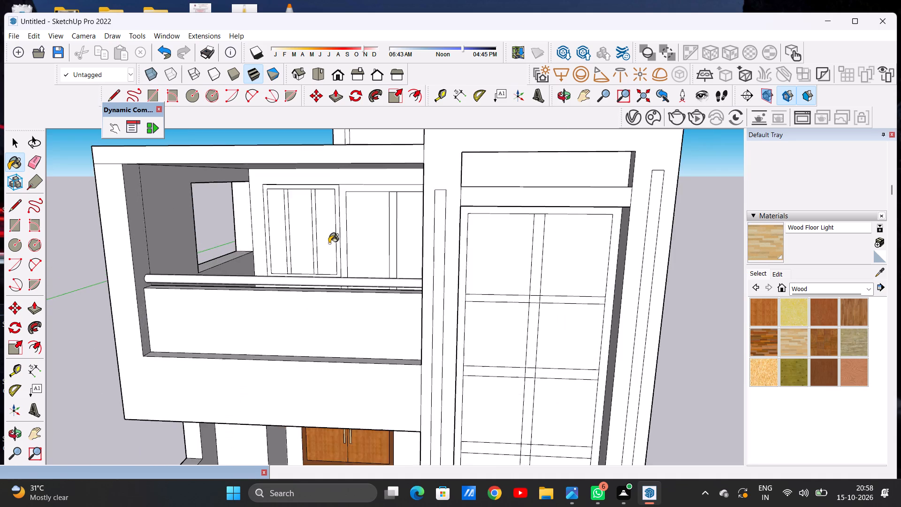
{"action": "scroll", "coordinate": [329, 243], "scroll_direction": "up", "scroll_amount": 5}
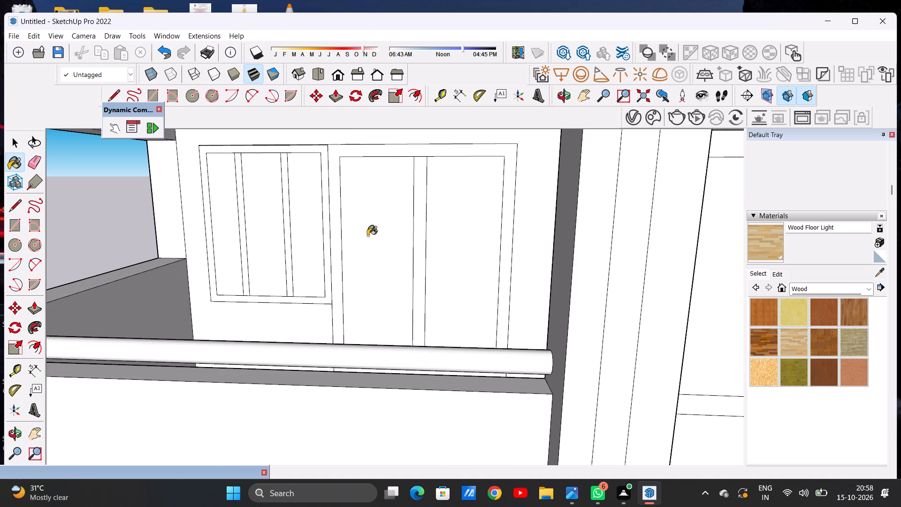
{"action": "scroll", "coordinate": [391, 233], "scroll_direction": "down", "scroll_amount": 1}
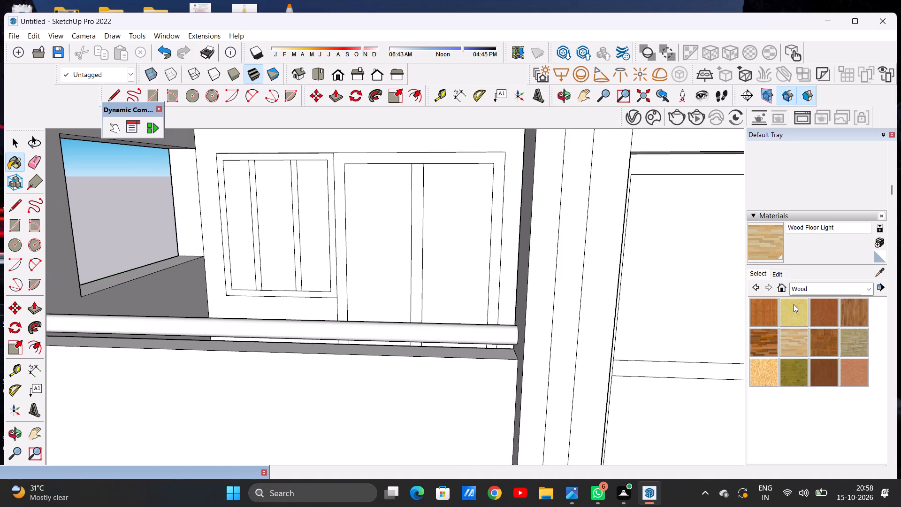
{"action": "left_click", "coordinate": [823, 300]}
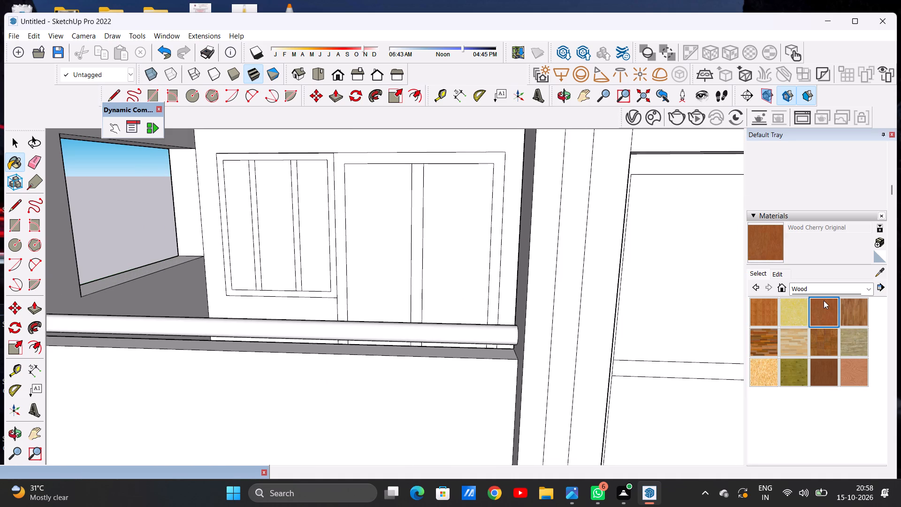
{"action": "scroll", "coordinate": [422, 163], "scroll_direction": "up", "scroll_amount": 6}
{"action": "left_click", "coordinate": [421, 163]}
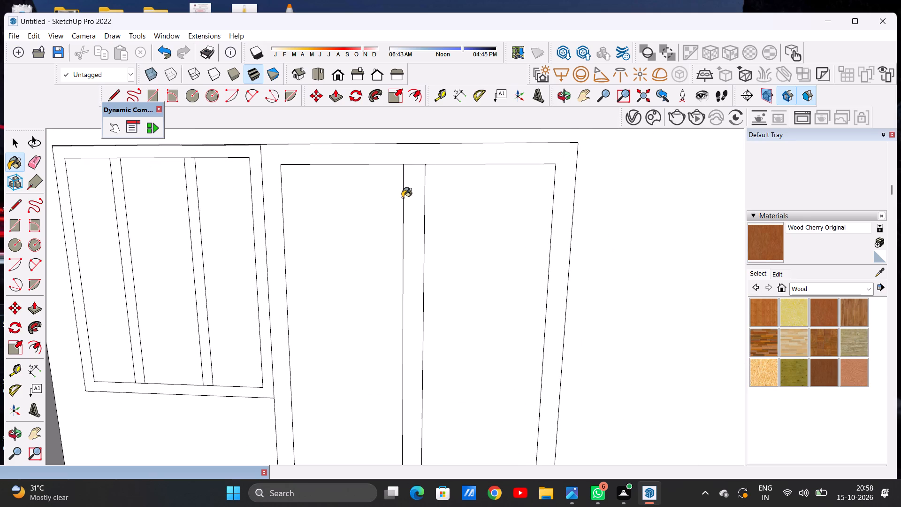
{"action": "left_click", "coordinate": [414, 200]}
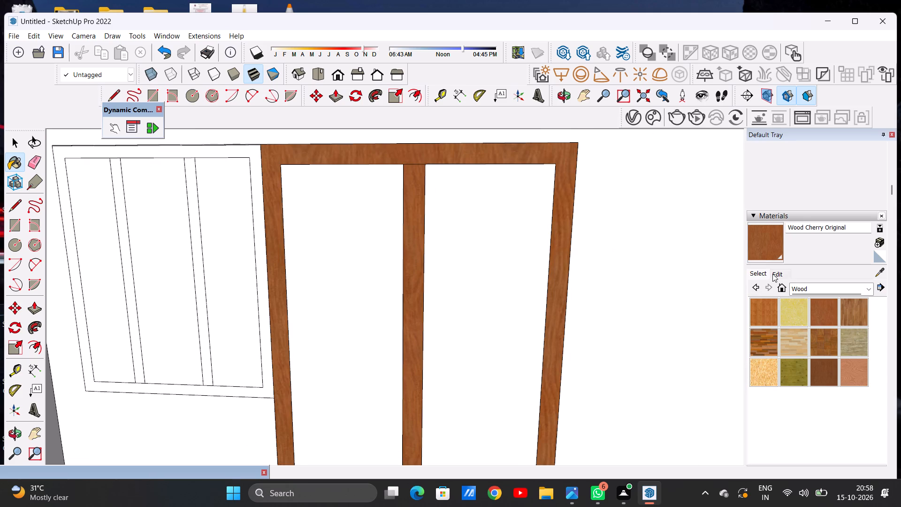
Darken the Wood Cherry Original material to a deep brown by lowering its brightness.
{"action": "left_click", "coordinate": [772, 274]}
{"action": "left_click", "coordinate": [807, 332]}
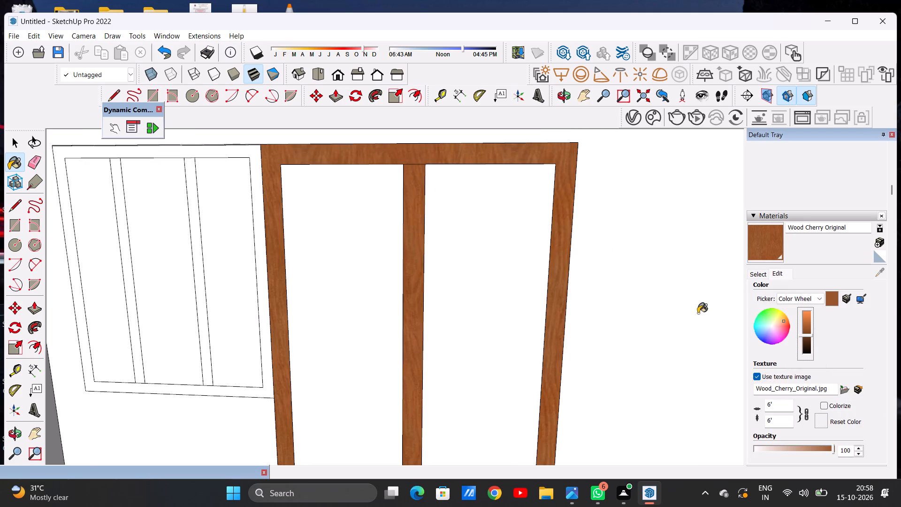
{"action": "left_click", "coordinate": [808, 340]}
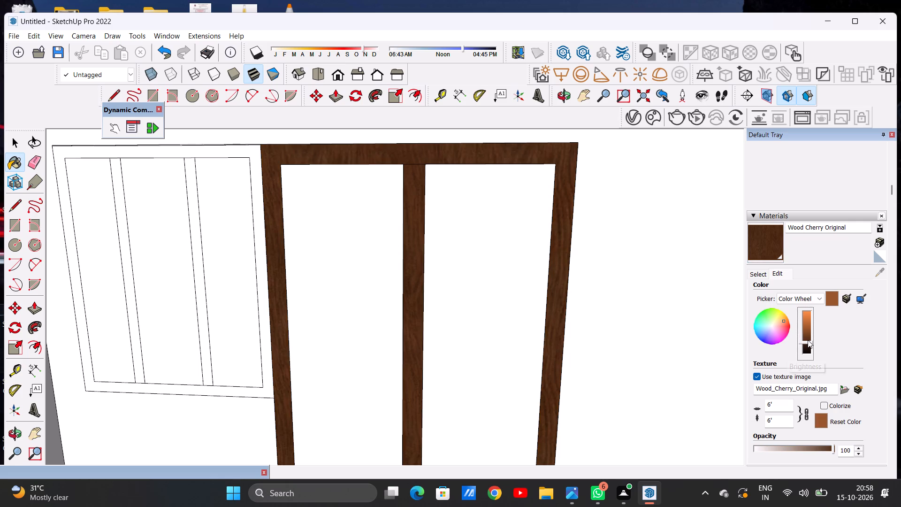
Paint the frame and two vertical mullions of the window beside the balcony door with the darkened Wood Cherry Original.
{"action": "scroll", "coordinate": [437, 290], "scroll_direction": "down", "scroll_amount": 4}
{"action": "scroll", "coordinate": [437, 290], "scroll_direction": "up", "scroll_amount": 1}
{"action": "scroll", "coordinate": [437, 290], "scroll_direction": "down", "scroll_amount": 1}
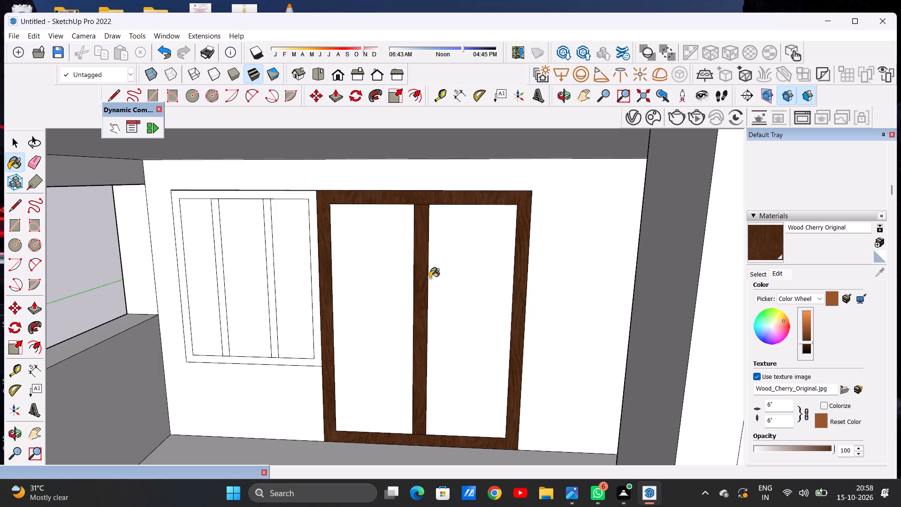
{"action": "scroll", "coordinate": [430, 278], "scroll_direction": "down", "scroll_amount": 5}
{"action": "scroll", "coordinate": [347, 280], "scroll_direction": "up", "scroll_amount": 6}
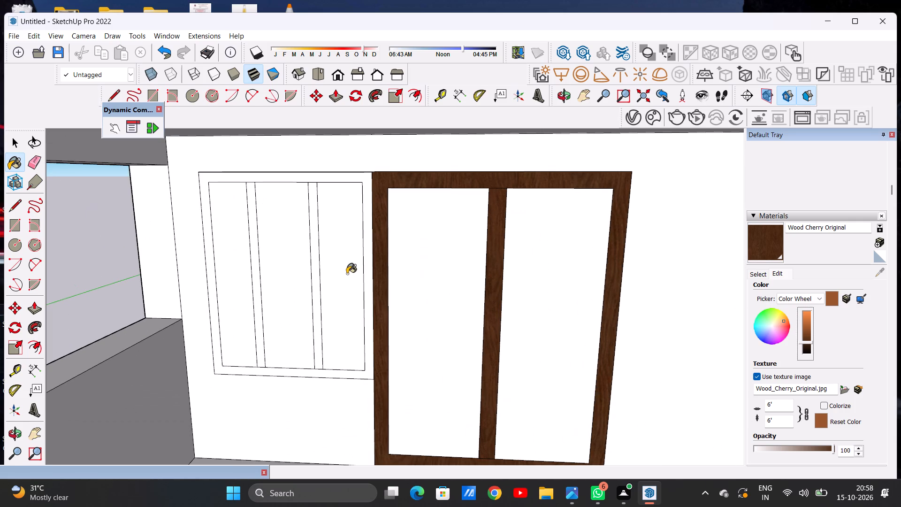
{"action": "scroll", "coordinate": [355, 195], "scroll_direction": "up", "scroll_amount": 5}
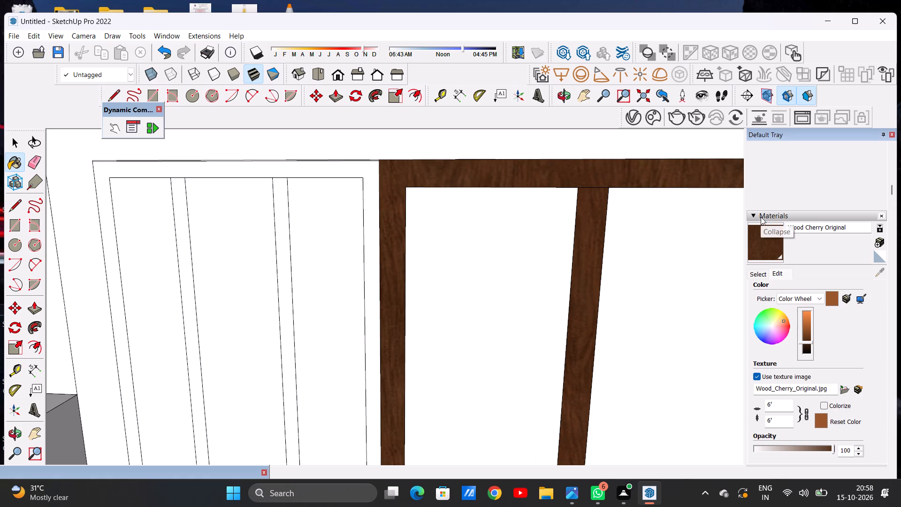
{"action": "left_click", "coordinate": [371, 178]}
{"action": "left_click", "coordinate": [282, 222]}
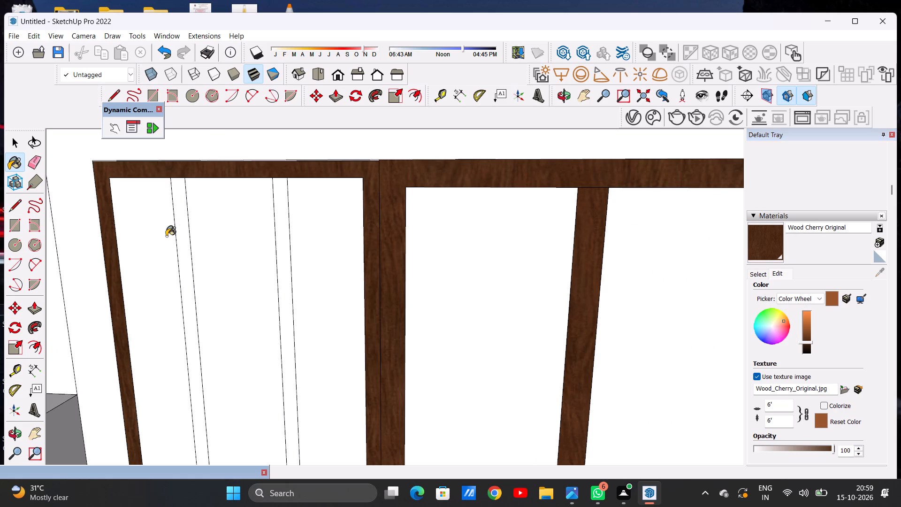
{"action": "left_click", "coordinate": [180, 234]}
Paint the three panes of the window beside the balcony door with Translucent Glass Safety from Glass and Mirrors.
{"action": "scroll", "coordinate": [433, 226], "scroll_direction": "down", "scroll_amount": 12}
{"action": "scroll", "coordinate": [323, 237], "scroll_direction": "down", "scroll_amount": 2}
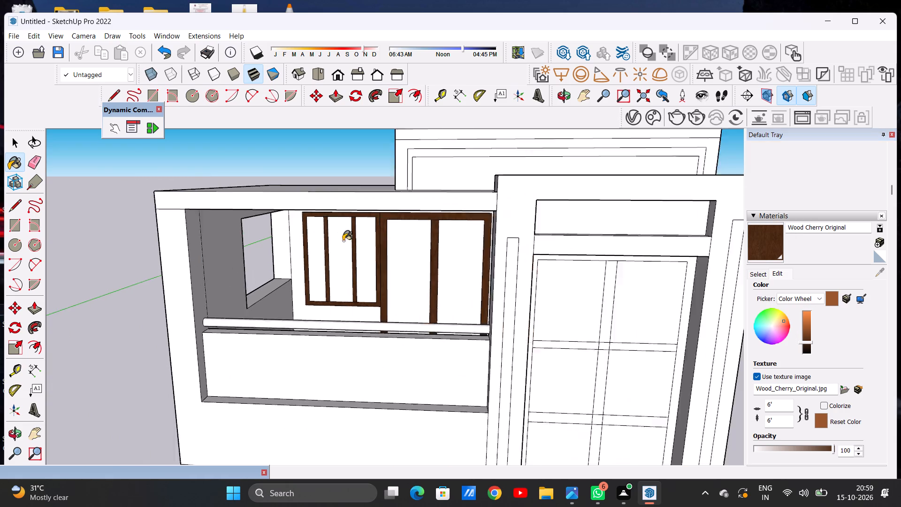
{"action": "scroll", "coordinate": [343, 241], "scroll_direction": "down", "scroll_amount": 1}
{"action": "scroll", "coordinate": [392, 258], "scroll_direction": "up", "scroll_amount": 4}
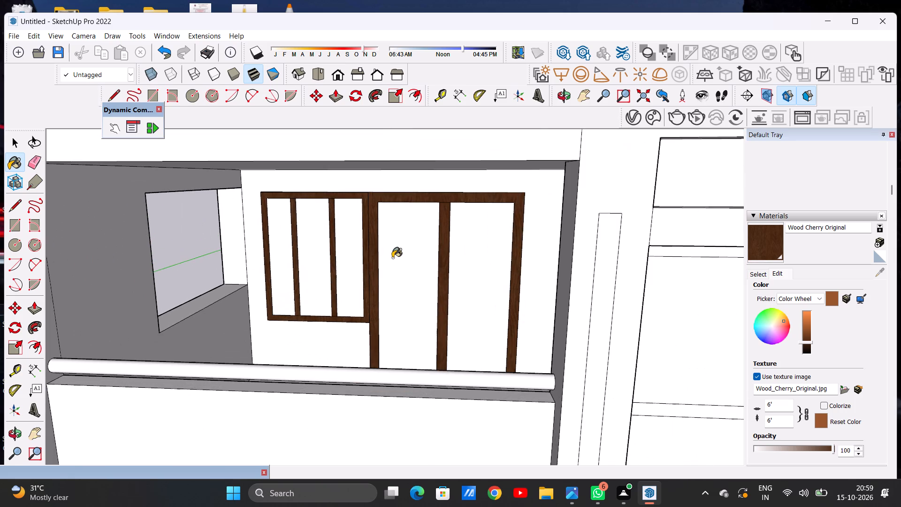
{"action": "left_click", "coordinate": [761, 275]}
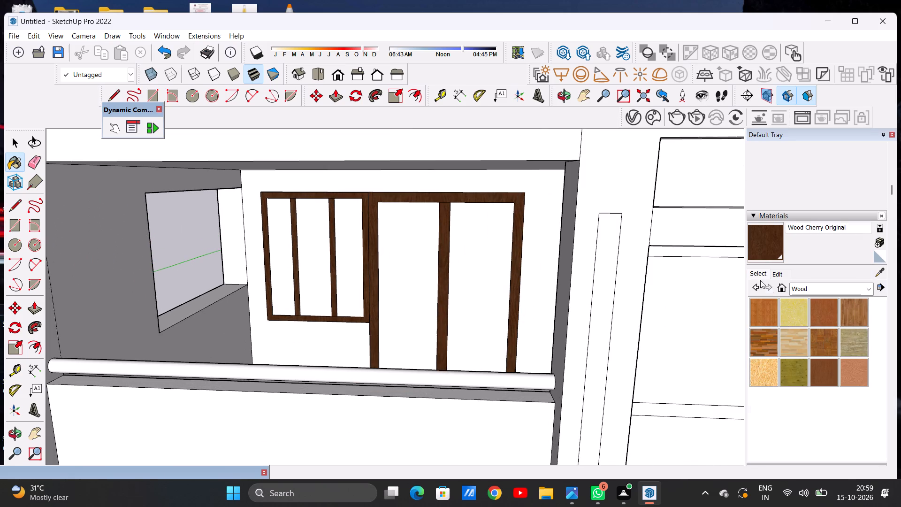
{"action": "left_click", "coordinate": [806, 287]}
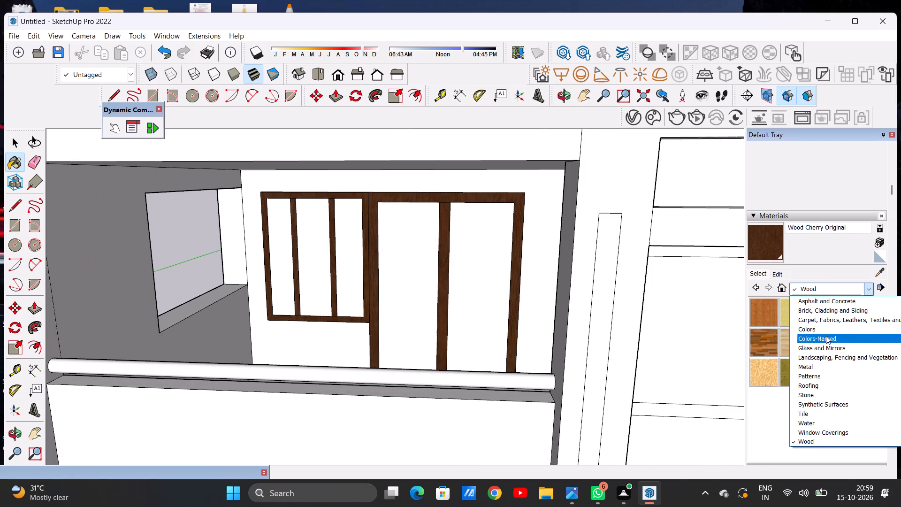
{"action": "left_click", "coordinate": [828, 345]}
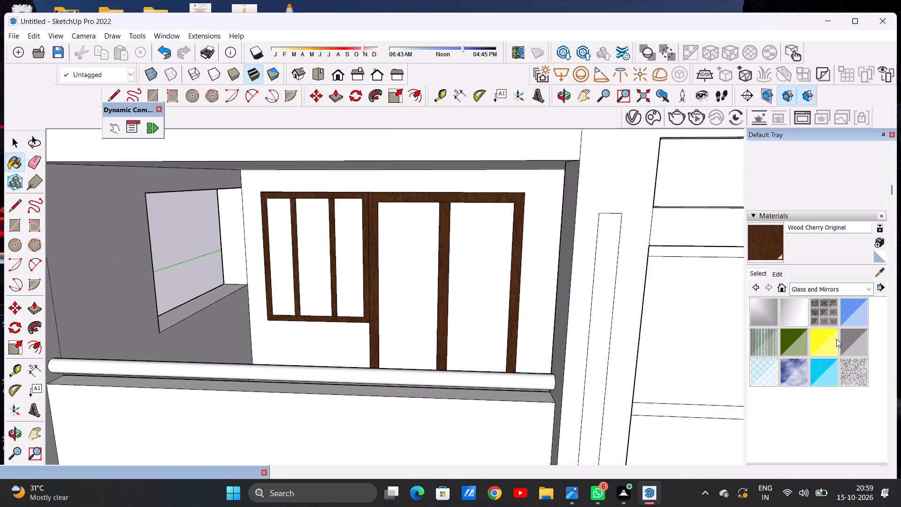
{"action": "left_click", "coordinate": [763, 374]}
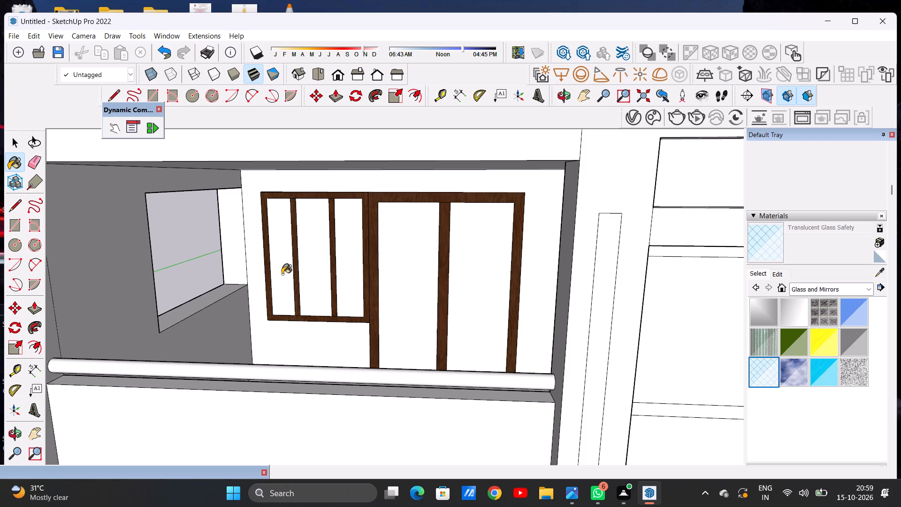
{"action": "left_click", "coordinate": [282, 274]}
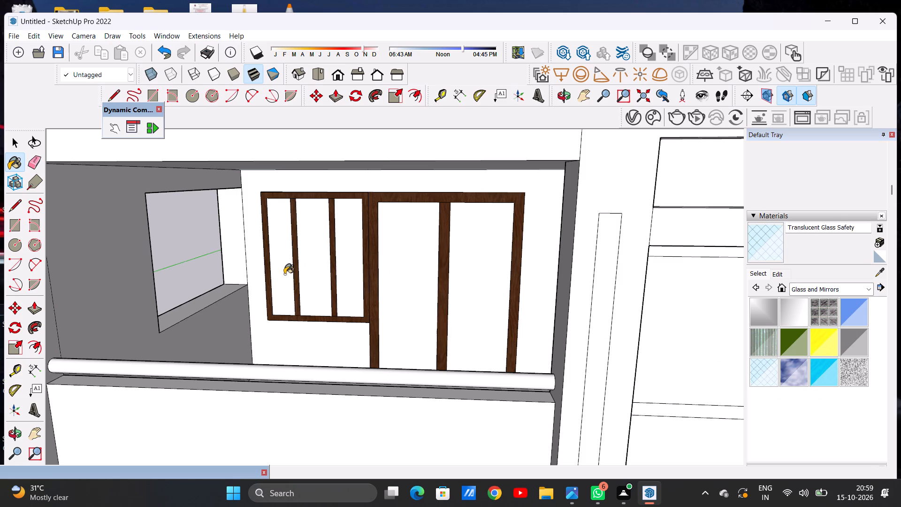
{"action": "left_click", "coordinate": [311, 261]}
{"action": "left_click", "coordinate": [349, 261]}
{"action": "scroll", "coordinate": [290, 257], "scroll_direction": "up", "scroll_amount": 9}
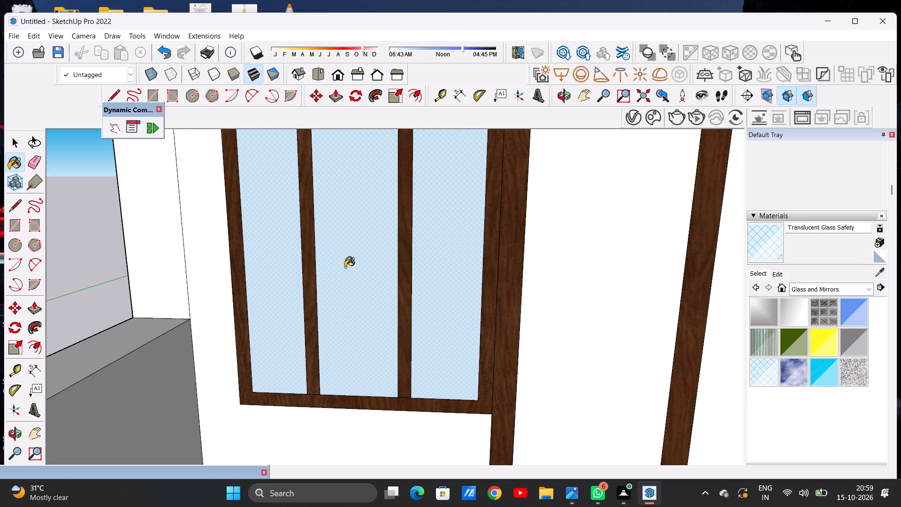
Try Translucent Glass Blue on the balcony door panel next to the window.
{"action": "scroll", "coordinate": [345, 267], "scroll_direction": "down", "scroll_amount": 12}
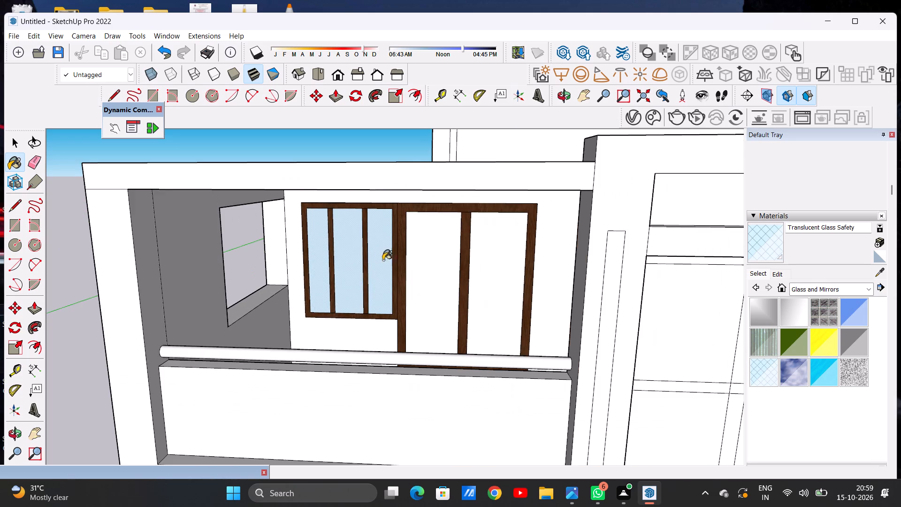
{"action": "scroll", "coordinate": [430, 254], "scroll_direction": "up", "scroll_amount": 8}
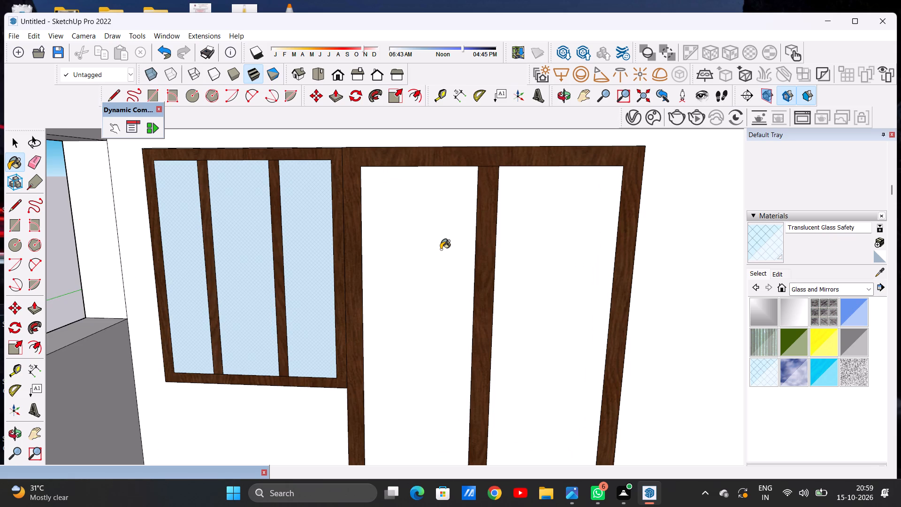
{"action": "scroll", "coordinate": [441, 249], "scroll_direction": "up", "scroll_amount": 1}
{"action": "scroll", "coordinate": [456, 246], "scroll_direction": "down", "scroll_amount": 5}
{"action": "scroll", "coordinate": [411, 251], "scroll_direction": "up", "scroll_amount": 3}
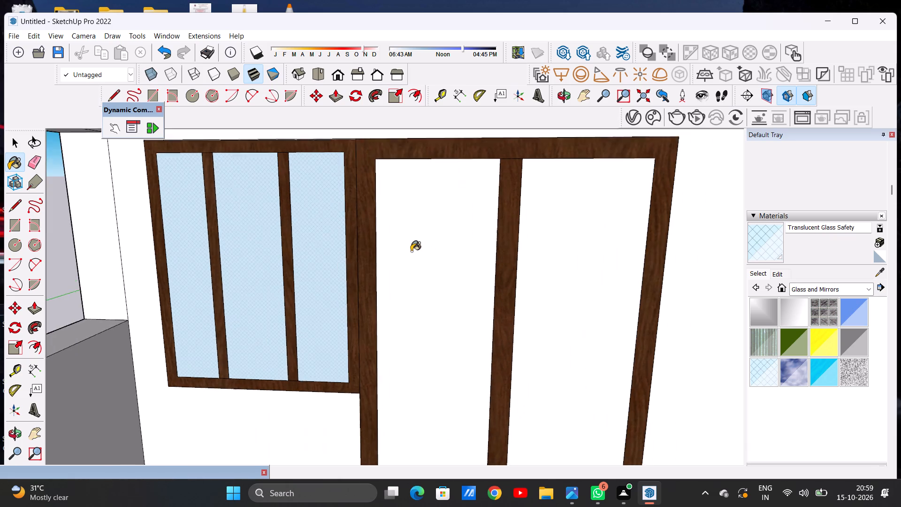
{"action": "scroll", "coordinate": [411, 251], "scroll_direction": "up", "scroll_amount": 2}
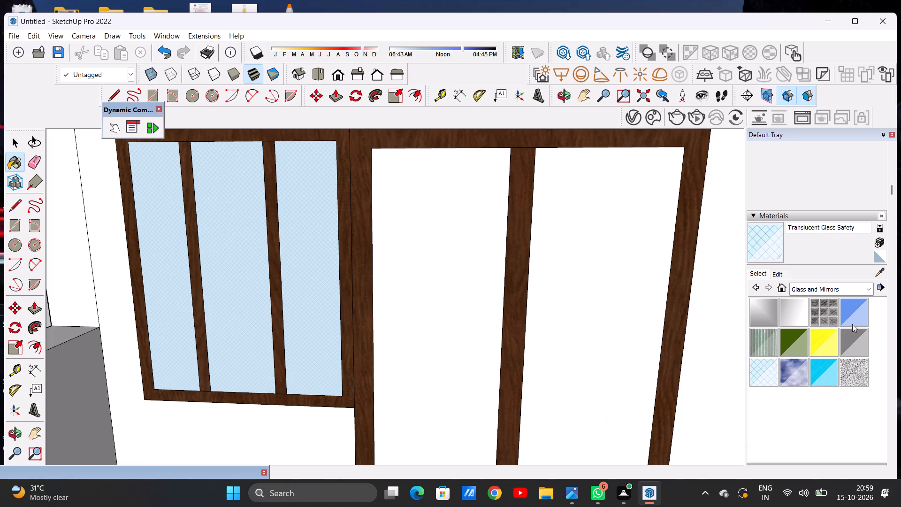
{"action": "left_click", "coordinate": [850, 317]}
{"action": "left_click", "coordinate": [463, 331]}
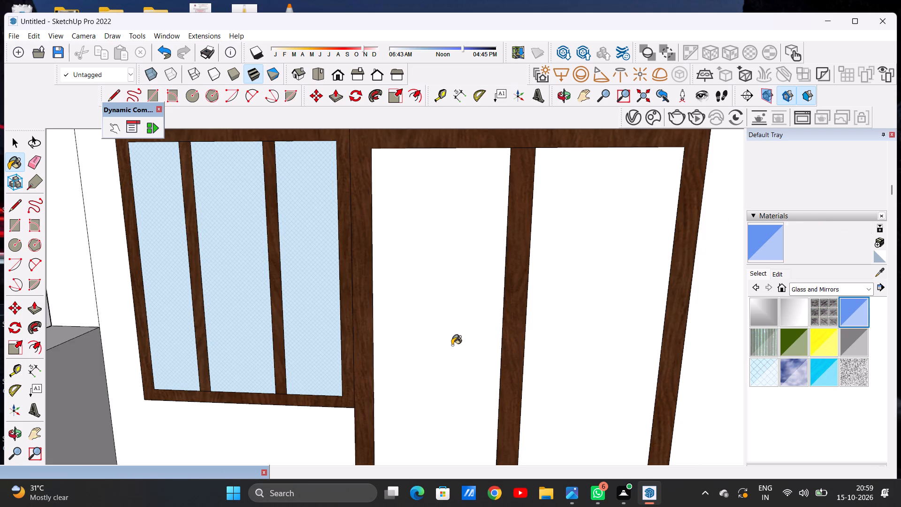
Paint the balcony door panel next to the window with Translucent Glass Gray.
{"action": "scroll", "coordinate": [451, 346], "scroll_direction": "up", "scroll_amount": 6}
{"action": "scroll", "coordinate": [443, 330], "scroll_direction": "down", "scroll_amount": 12}
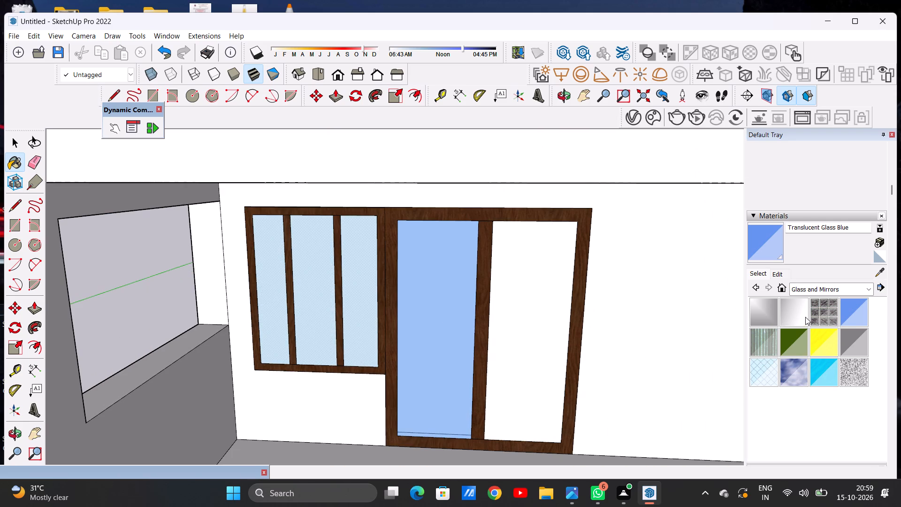
{"action": "left_click", "coordinate": [860, 341]}
{"action": "left_click", "coordinate": [435, 336]}
{"action": "scroll", "coordinate": [433, 341], "scroll_direction": "up", "scroll_amount": 6}
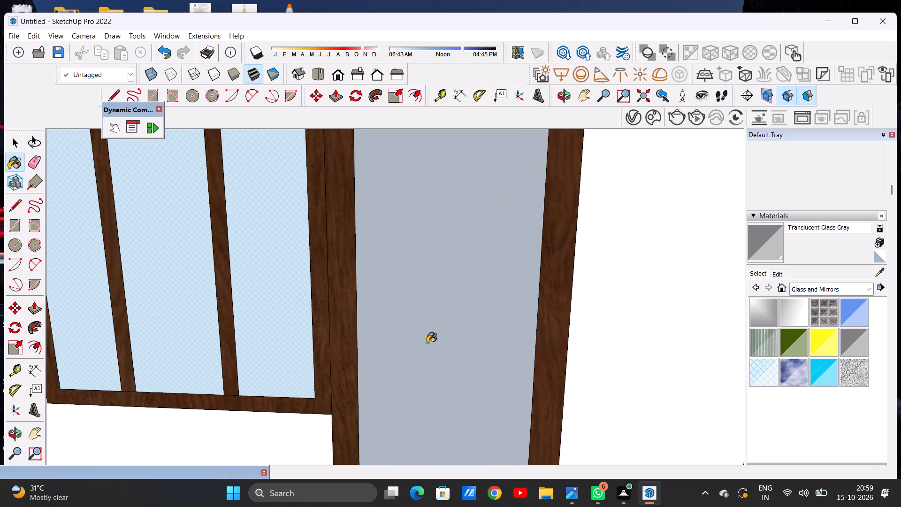
{"action": "scroll", "coordinate": [427, 343], "scroll_direction": "up", "scroll_amount": 8}
{"action": "scroll", "coordinate": [431, 332], "scroll_direction": "down", "scroll_amount": 13}
{"action": "middle_click_drag", "start_coordinate": [436, 361], "coordinate": [427, 326]}
{"action": "scroll", "coordinate": [427, 326], "scroll_direction": "up", "scroll_amount": 2}
{"action": "scroll", "coordinate": [417, 352], "scroll_direction": "down", "scroll_amount": 6}
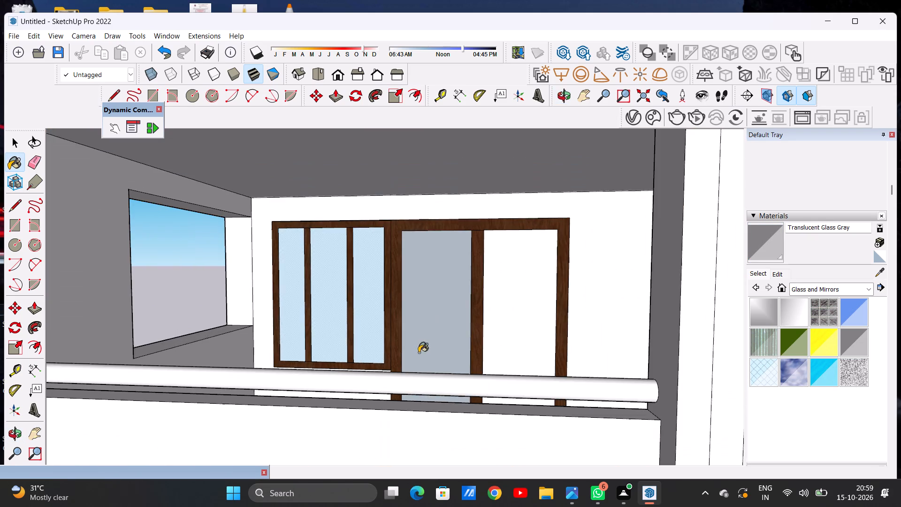
Paint the balcony door's other panel, farther from the window, with Wood Veneer 01 from the Wood collection.
{"action": "scroll", "coordinate": [528, 291], "scroll_direction": "up", "scroll_amount": 4}
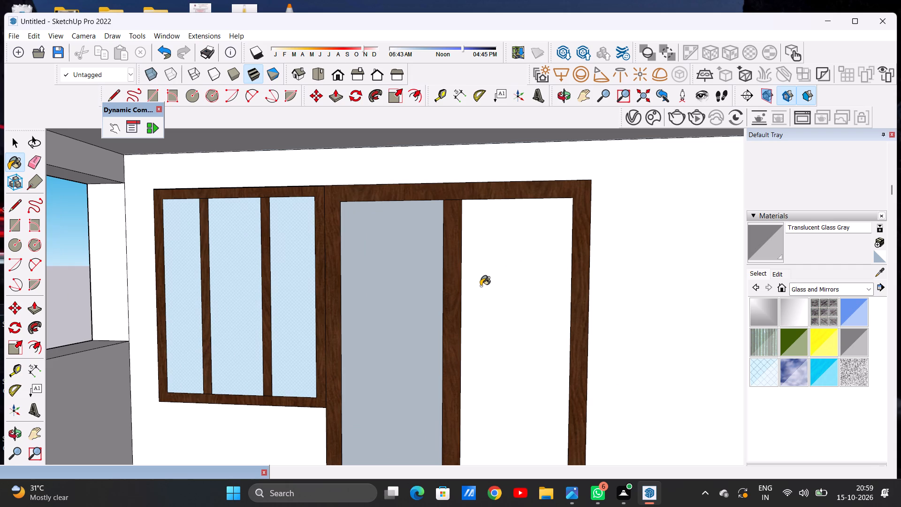
{"action": "scroll", "coordinate": [481, 286], "scroll_direction": "down", "scroll_amount": 2}
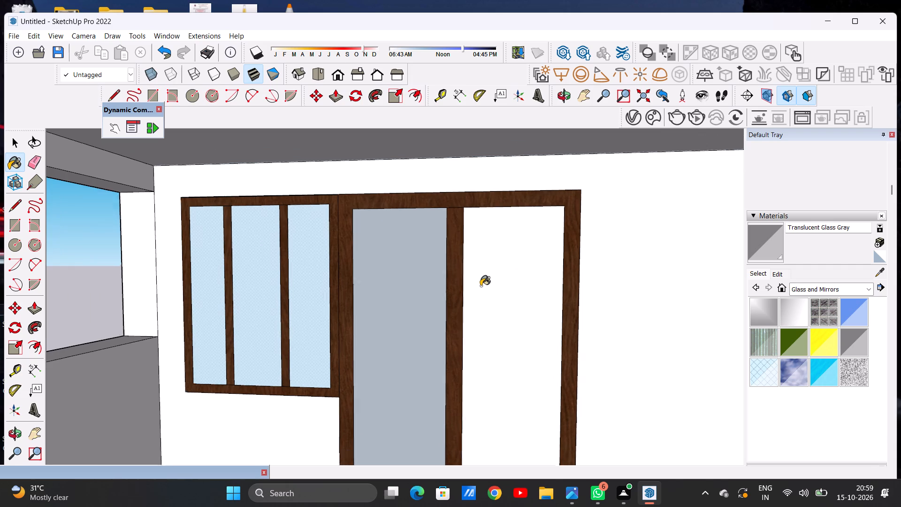
{"action": "scroll", "coordinate": [481, 286], "scroll_direction": "down", "scroll_amount": 13}
{"action": "scroll", "coordinate": [480, 278], "scroll_direction": "up", "scroll_amount": 13}
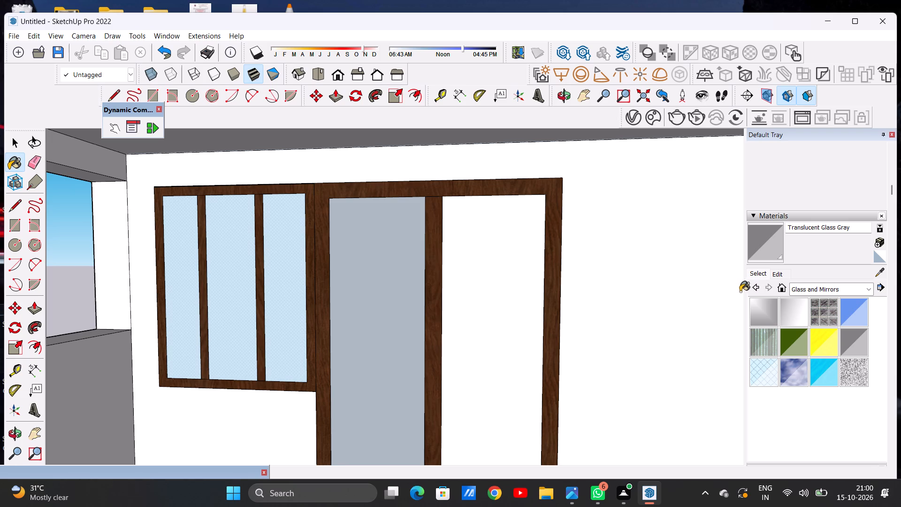
{"action": "scroll", "coordinate": [373, 350], "scroll_direction": "down", "scroll_amount": 8}
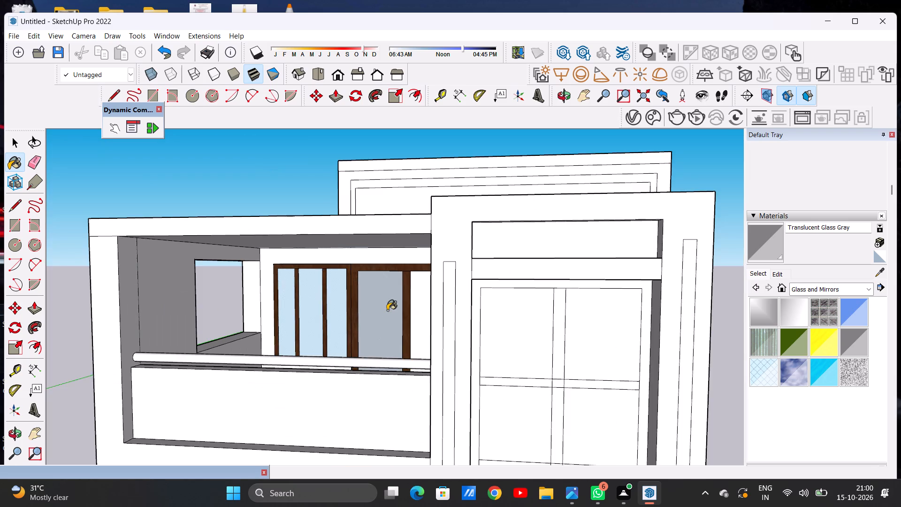
{"action": "scroll", "coordinate": [382, 313], "scroll_direction": "up", "scroll_amount": 4}
{"action": "middle_click_drag", "start_coordinate": [357, 314], "coordinate": [365, 314]}
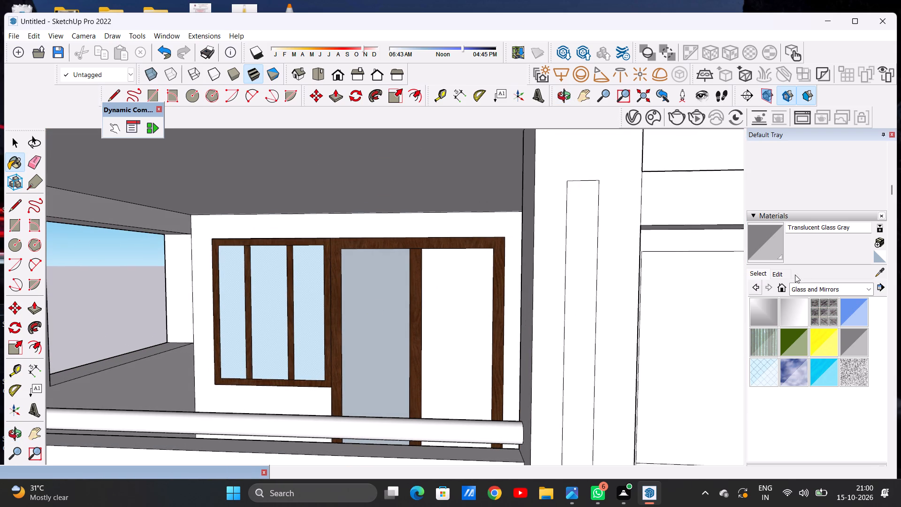
{"action": "left_click", "coordinate": [753, 276]}
{"action": "left_click", "coordinate": [759, 271]}
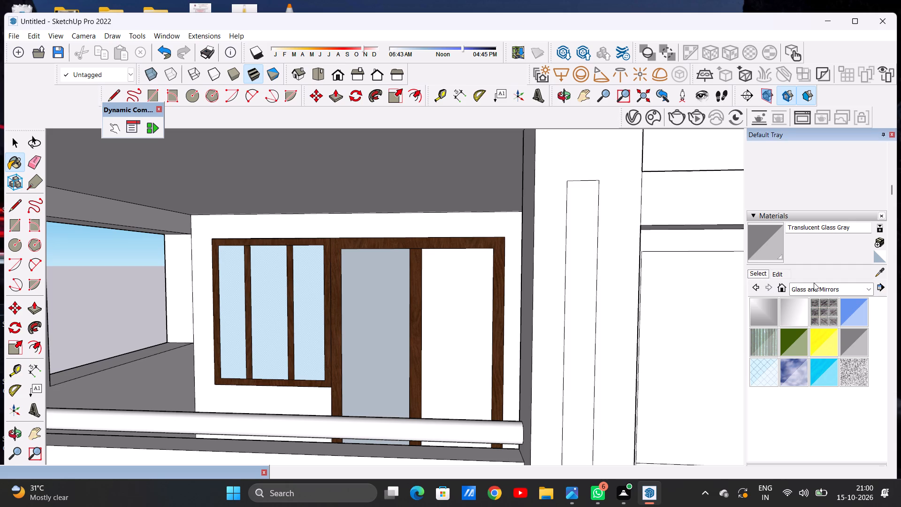
{"action": "left_click", "coordinate": [813, 288]}
{"action": "left_click", "coordinate": [828, 444]}
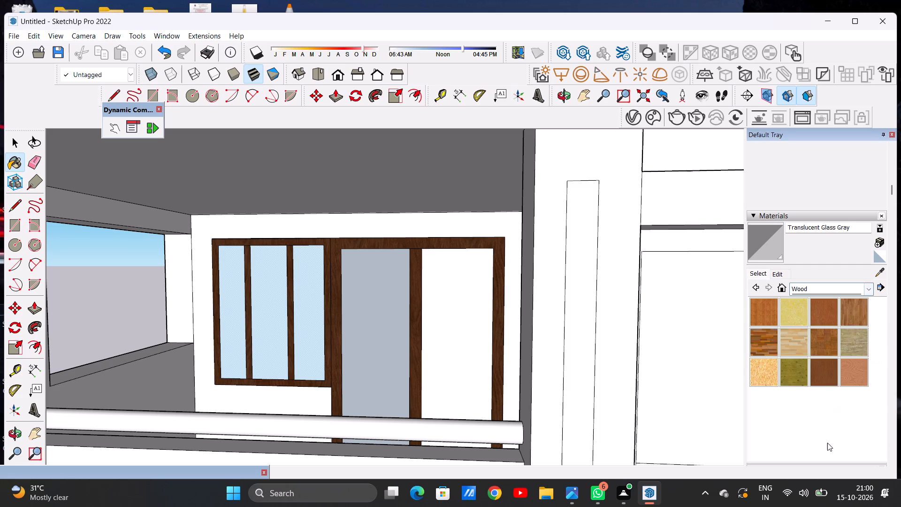
{"action": "left_click", "coordinate": [821, 376]}
{"action": "left_click", "coordinate": [455, 357]}
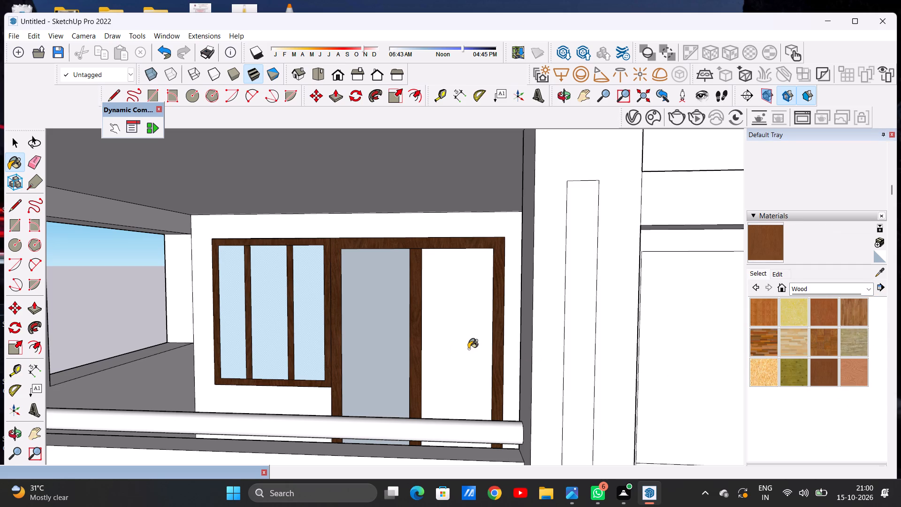
{"action": "scroll", "coordinate": [465, 356], "scroll_direction": "up", "scroll_amount": 7}
{"action": "scroll", "coordinate": [465, 357], "scroll_direction": "down", "scroll_amount": 16}
{"action": "scroll", "coordinate": [467, 345], "scroll_direction": "up", "scroll_amount": 5}
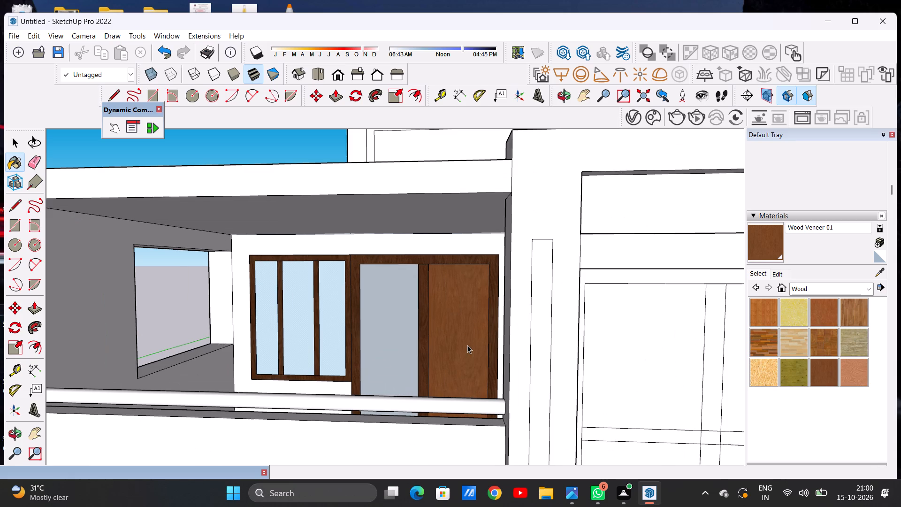
{"action": "key", "text": "space"}
Choose the Cladding Siding White material from the Brick, Cladding and Siding collection.
{"action": "scroll", "coordinate": [441, 306], "scroll_direction": "down", "scroll_amount": 6}
{"action": "middle_click_drag", "start_coordinate": [417, 323], "coordinate": [432, 317]}
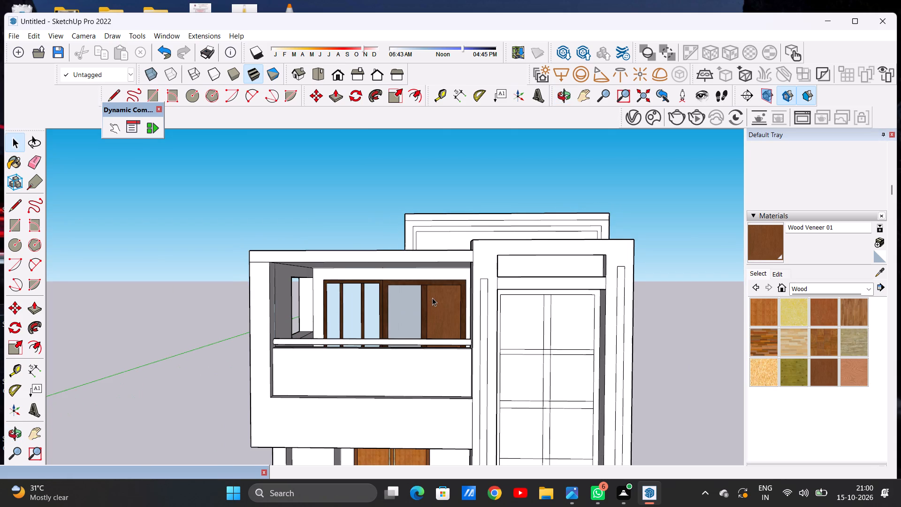
{"action": "scroll", "coordinate": [437, 277], "scroll_direction": "down", "scroll_amount": 8}
{"action": "scroll", "coordinate": [402, 306], "scroll_direction": "up", "scroll_amount": 1}
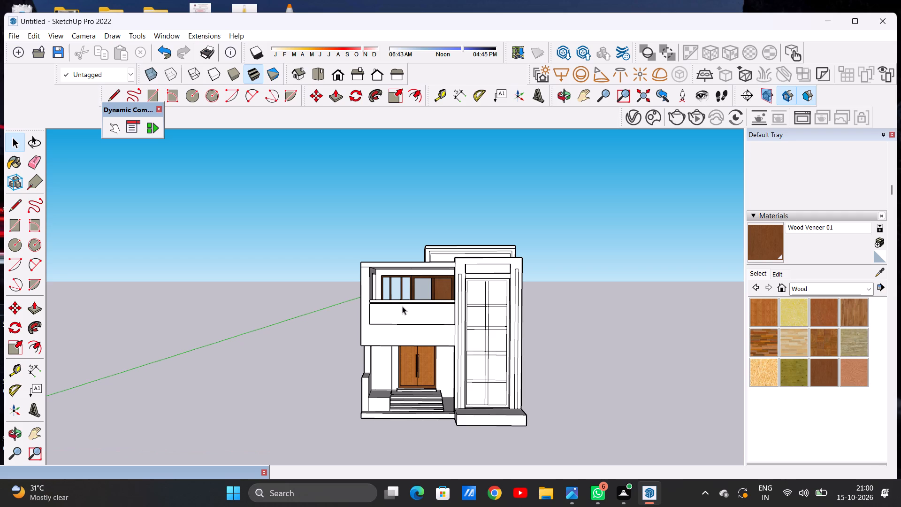
{"action": "left_click", "coordinate": [805, 285]}
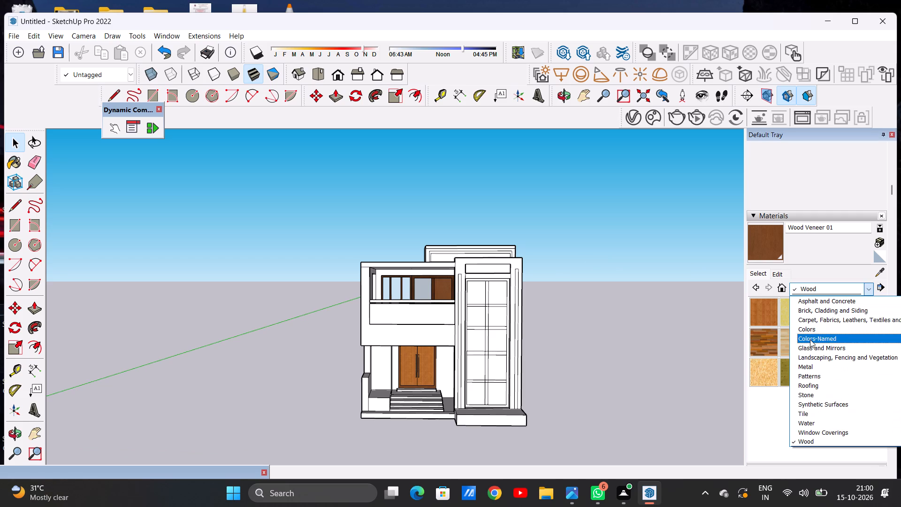
{"action": "left_click", "coordinate": [813, 312]}
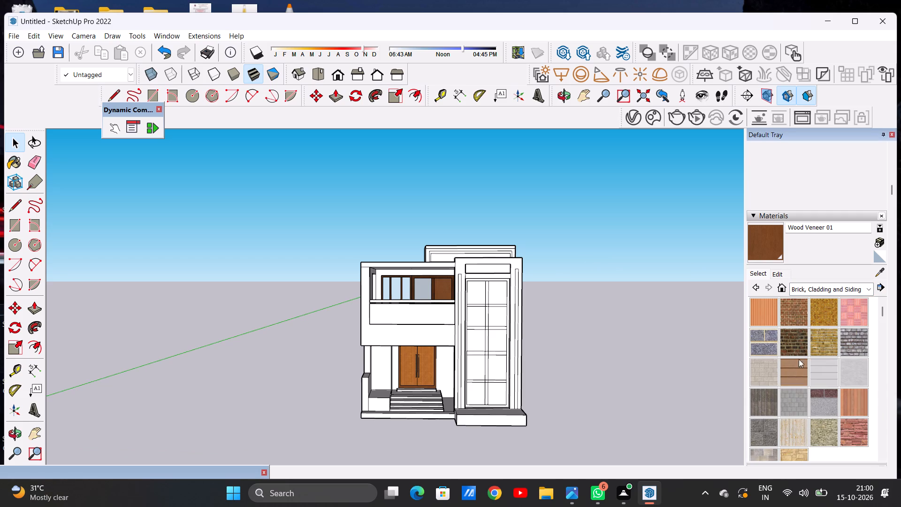
{"action": "scroll", "coordinate": [802, 339], "scroll_direction": "down", "scroll_amount": 1}
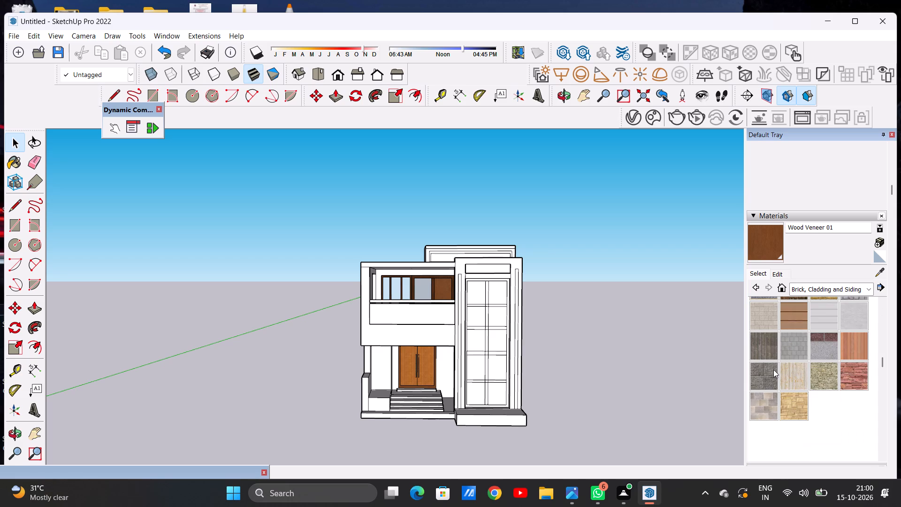
{"action": "scroll", "coordinate": [773, 369], "scroll_direction": "up", "scroll_amount": 1}
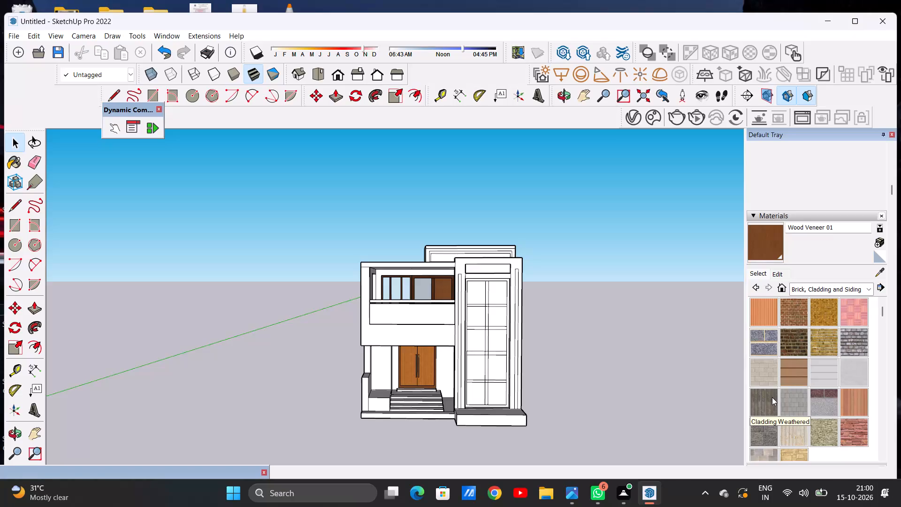
{"action": "left_click_drag", "start_coordinate": [812, 373], "coordinate": [821, 370]}
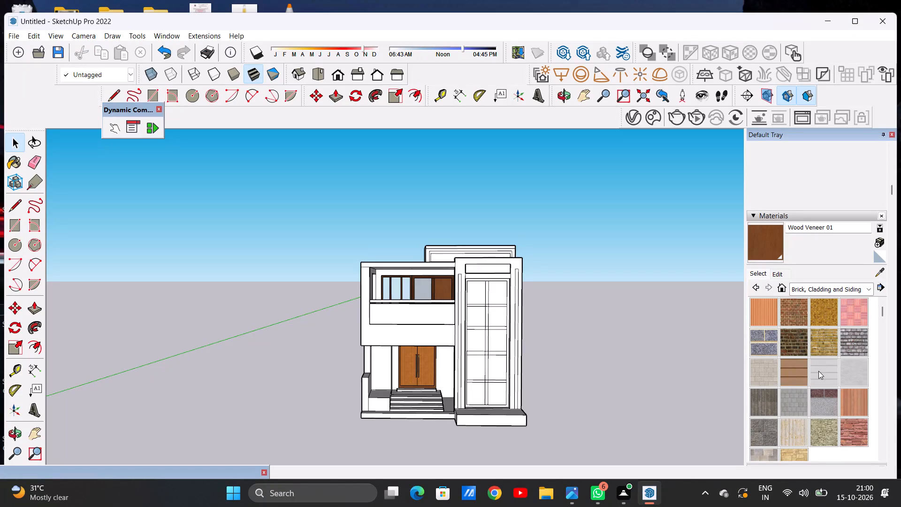
{"action": "left_click", "coordinate": [820, 371]}
{"action": "scroll", "coordinate": [436, 332], "scroll_direction": "up", "scroll_amount": 9}
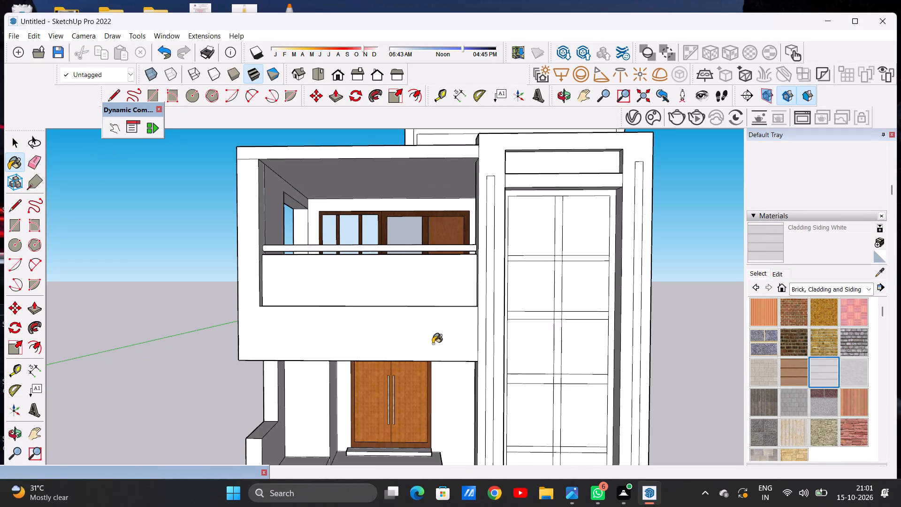
{"action": "key", "text": "space"}
Draw a line from the balcony parapet's lower outer corner to the facade's outer edge, separating the band below the balcony.
{"action": "type", "text": "L"}
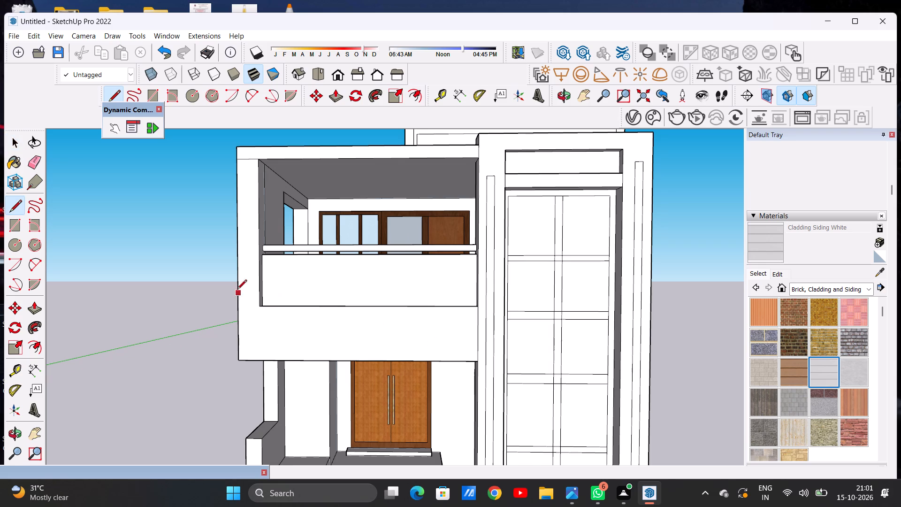
{"action": "left_click", "coordinate": [259, 307]}
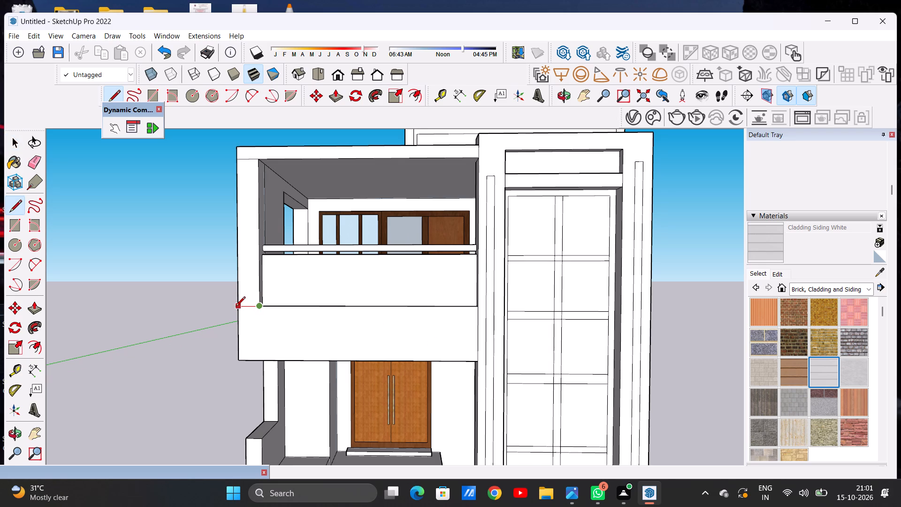
{"action": "left_click", "coordinate": [236, 307]}
Paint the facade band below the balcony with Cladding Siding White.
{"action": "left_click", "coordinate": [817, 369]}
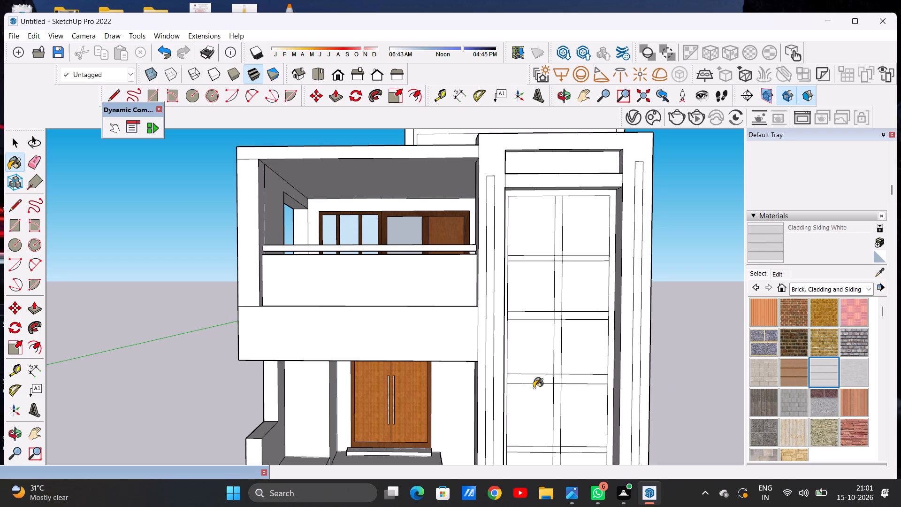
{"action": "left_click", "coordinate": [434, 347]}
{"action": "scroll", "coordinate": [385, 347], "scroll_direction": "up", "scroll_amount": 5}
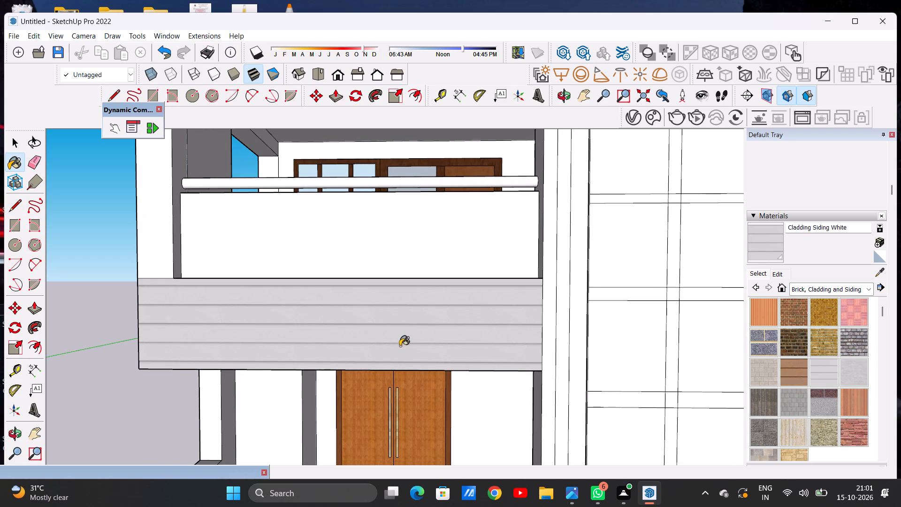
{"action": "scroll", "coordinate": [410, 340], "scroll_direction": "down", "scroll_amount": 7}
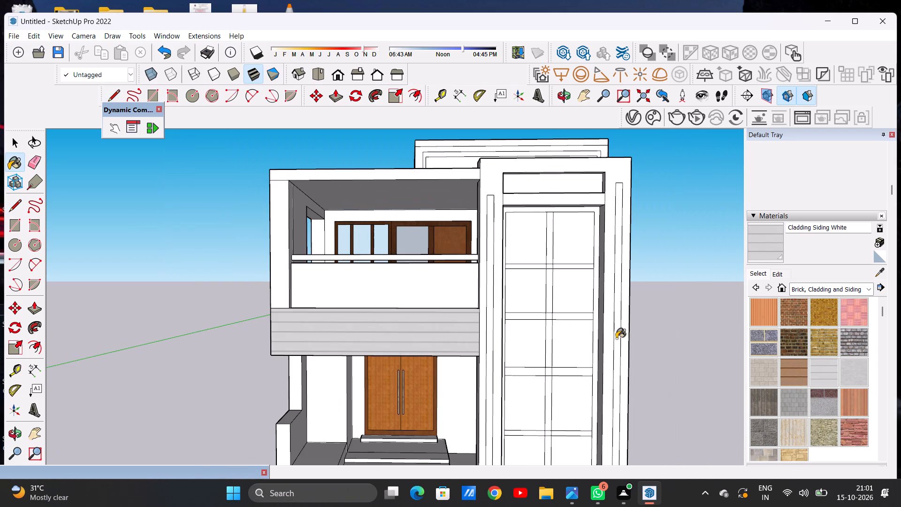
Darken the Cladding Siding White material's colour to a dark grey.
{"action": "left_click", "coordinate": [775, 273]}
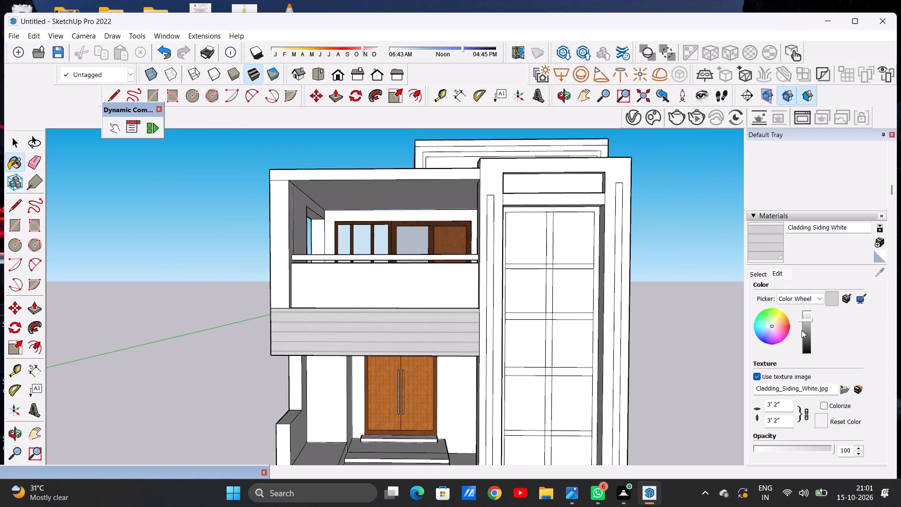
{"action": "left_click", "coordinate": [808, 333]}
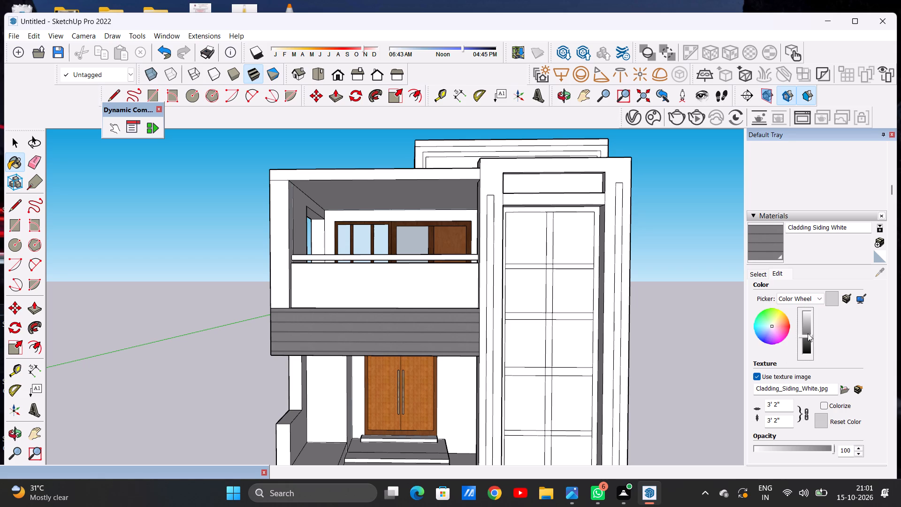
{"action": "key", "text": "space"}
Draw a vertical line across the clad band near its middle, from its upper edge to its lower edge.
{"action": "scroll", "coordinate": [371, 381], "scroll_direction": "up", "scroll_amount": 3}
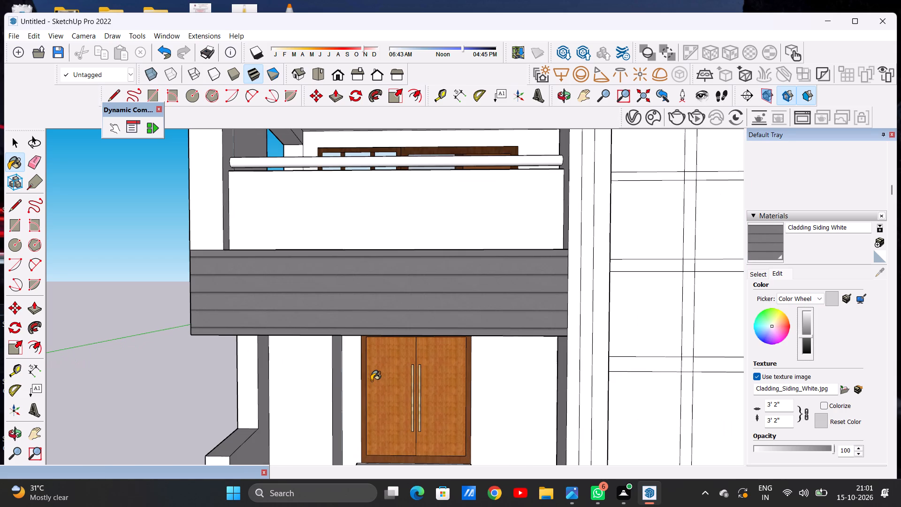
{"action": "scroll", "coordinate": [371, 381], "scroll_direction": "up", "scroll_amount": 1}
{"action": "key", "text": "space"}
{"action": "type", "text": "L"}
{"action": "left_click", "coordinate": [137, 263]}
{"action": "key", "text": "space"}
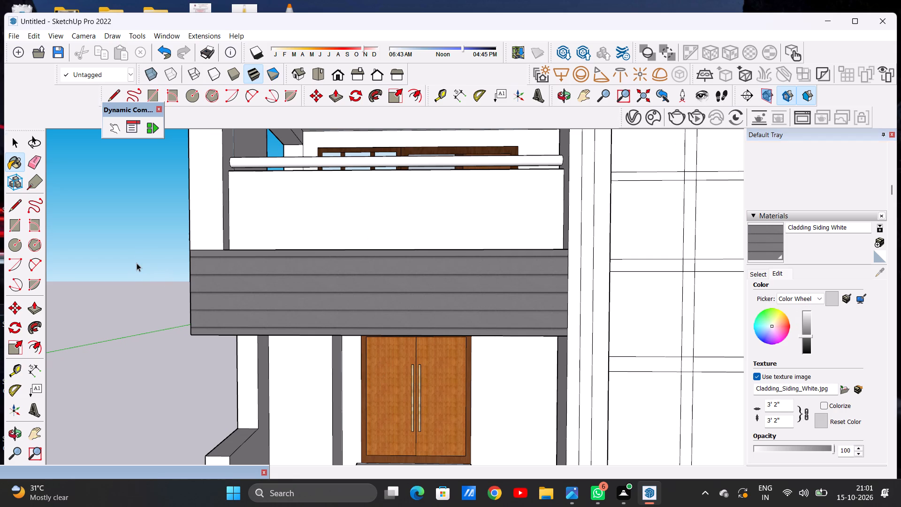
{"action": "key", "text": "l"}
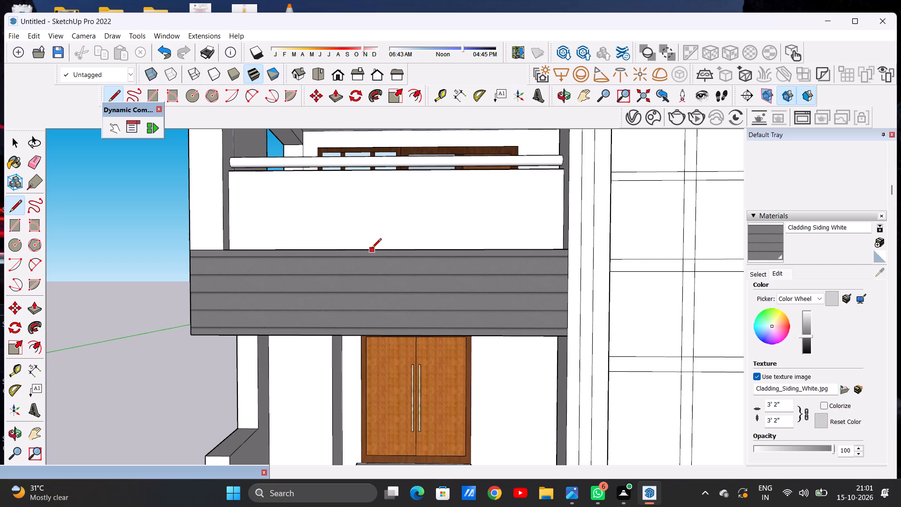
{"action": "left_click", "coordinate": [372, 249]}
{"action": "left_click", "coordinate": [370, 337]}
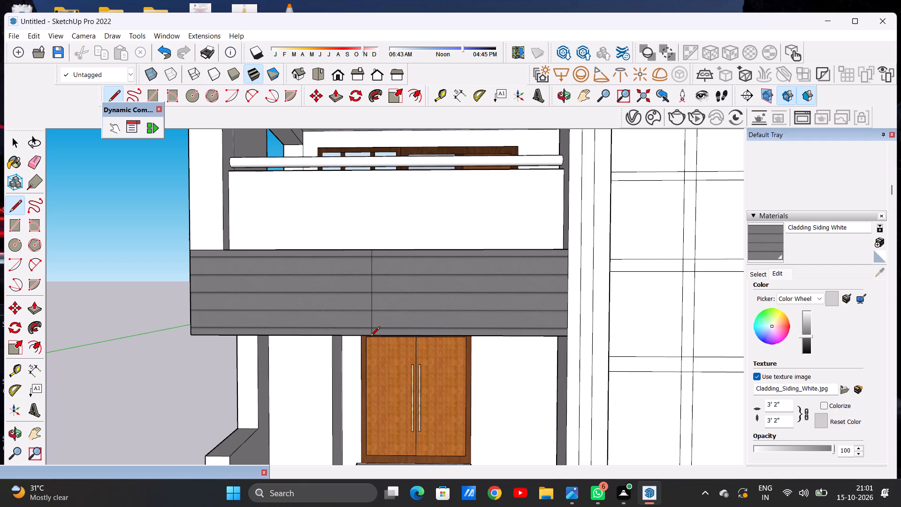
{"action": "key", "text": "space"}
{"action": "scroll", "coordinate": [393, 326], "scroll_direction": "down", "scroll_amount": 6}
{"action": "scroll", "coordinate": [403, 316], "scroll_direction": "up", "scroll_amount": 5}
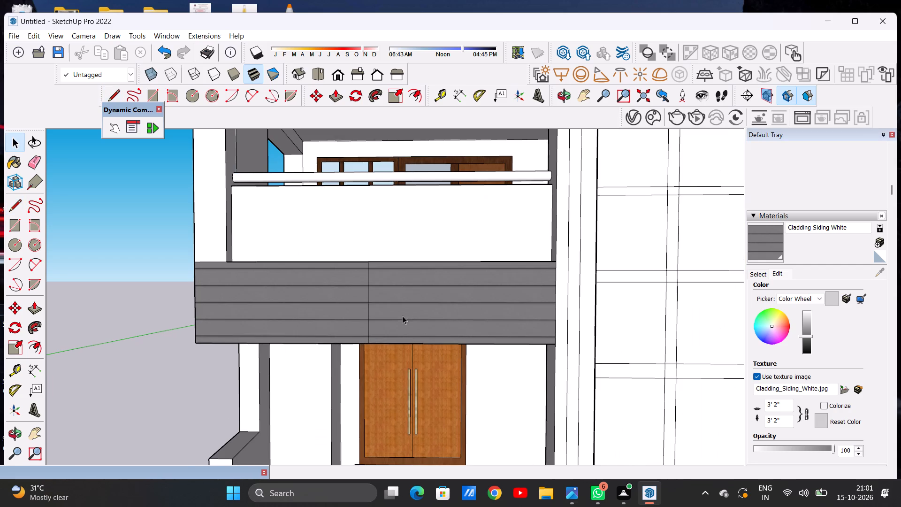
Set the Cladding Siding White texture size to 5' by 5'.
{"action": "left_click", "coordinate": [775, 269]}
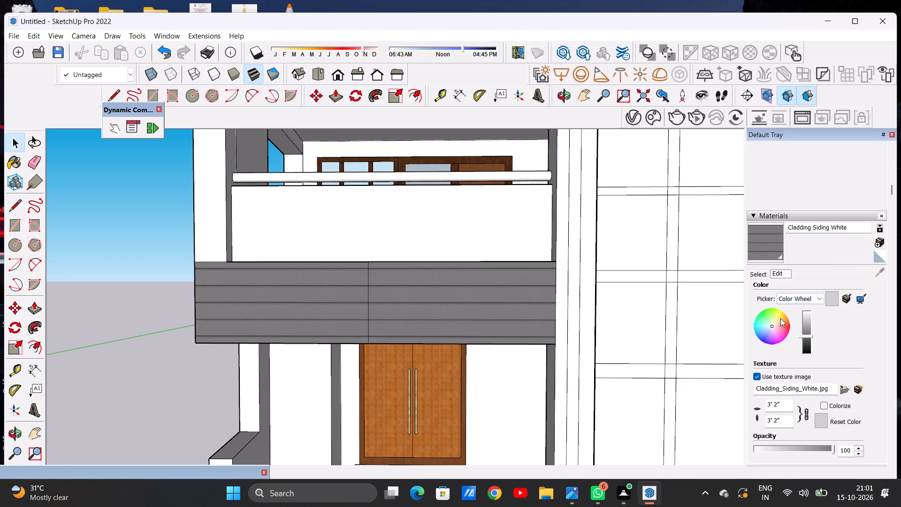
{"action": "scroll", "coordinate": [784, 314], "scroll_direction": "down", "scroll_amount": 2}
{"action": "left_click", "coordinate": [784, 307]}
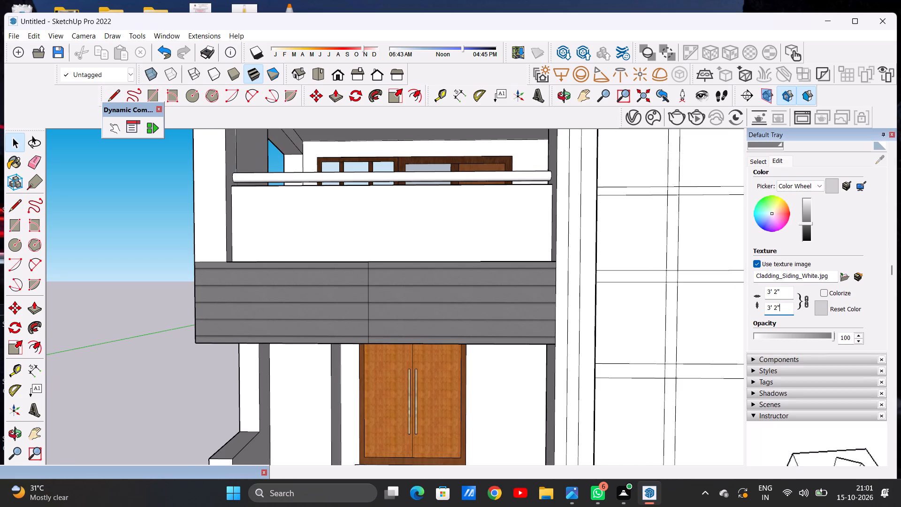
{"action": "key", "text": "BackSpace"}
{"action": "key", "text": "BackSpace"}
{"action": "key", "text": "BackSpace"}
{"action": "key", "text": "BackSpace"}
{"action": "key", "text": "BackSpace"}
{"action": "key", "text": "BackSpace"}
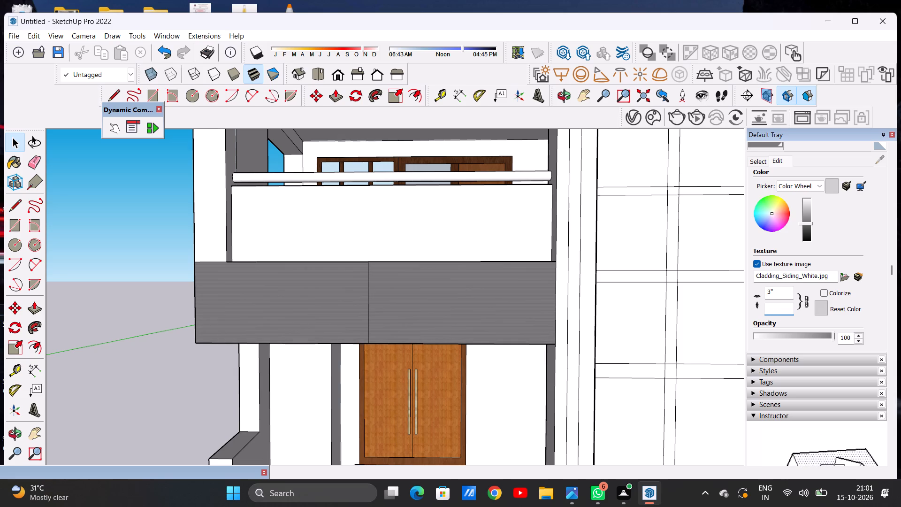
{"action": "type", "text": "5'"}
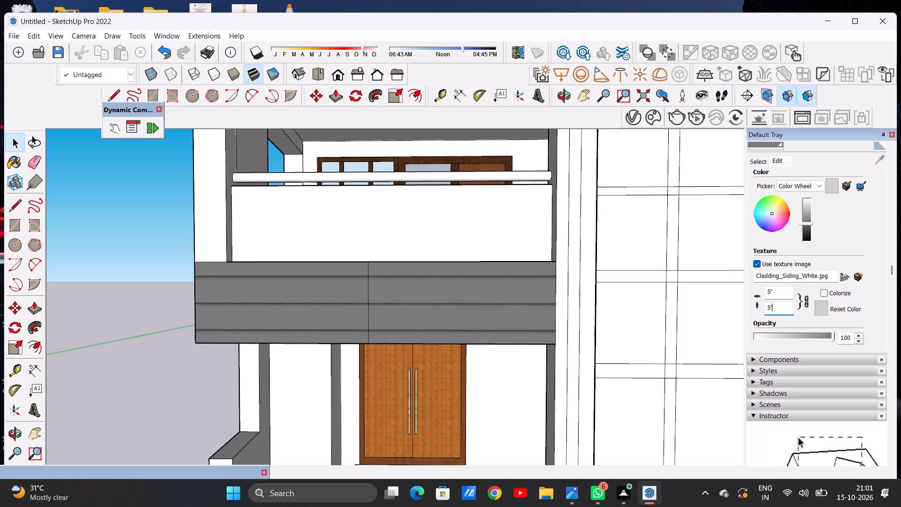
{"action": "key", "text": "Return"}
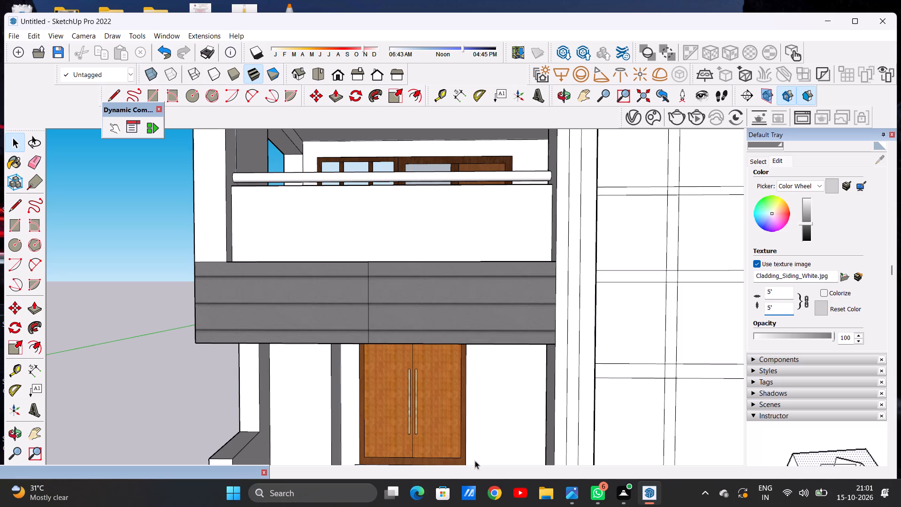
{"action": "left_click", "coordinate": [186, 397]}
{"action": "key", "text": "space"}
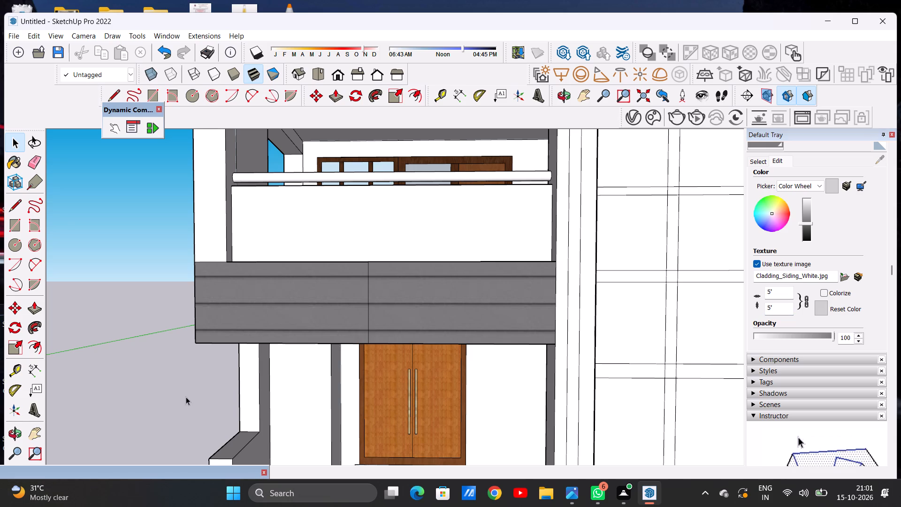
Examine the clad band and the whole front facade from several distances and angles.
{"action": "scroll", "coordinate": [225, 346], "scroll_direction": "down", "scroll_amount": 14}
{"action": "scroll", "coordinate": [267, 336], "scroll_direction": "up", "scroll_amount": 4}
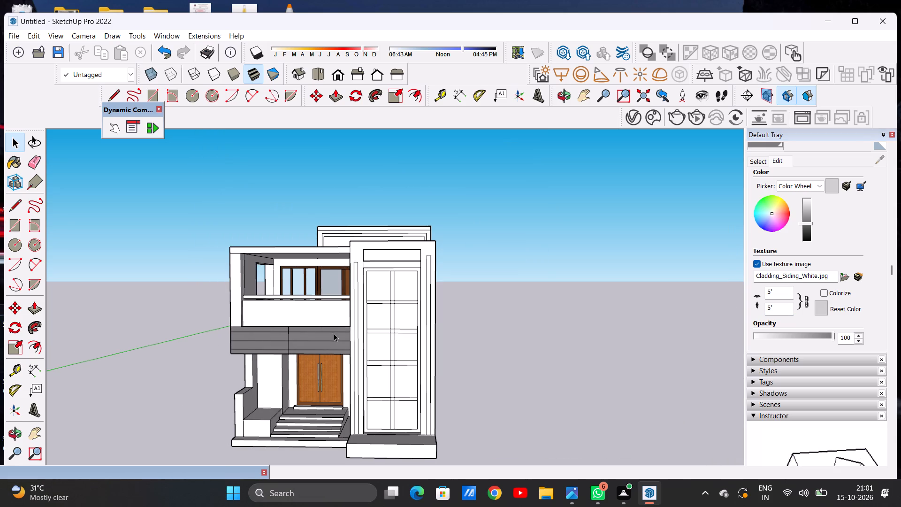
{"action": "scroll", "coordinate": [343, 330], "scroll_direction": "down", "scroll_amount": 8}
{"action": "scroll", "coordinate": [343, 315], "scroll_direction": "up", "scroll_amount": 7}
{"action": "middle_click_drag", "start_coordinate": [391, 337], "coordinate": [475, 353]}
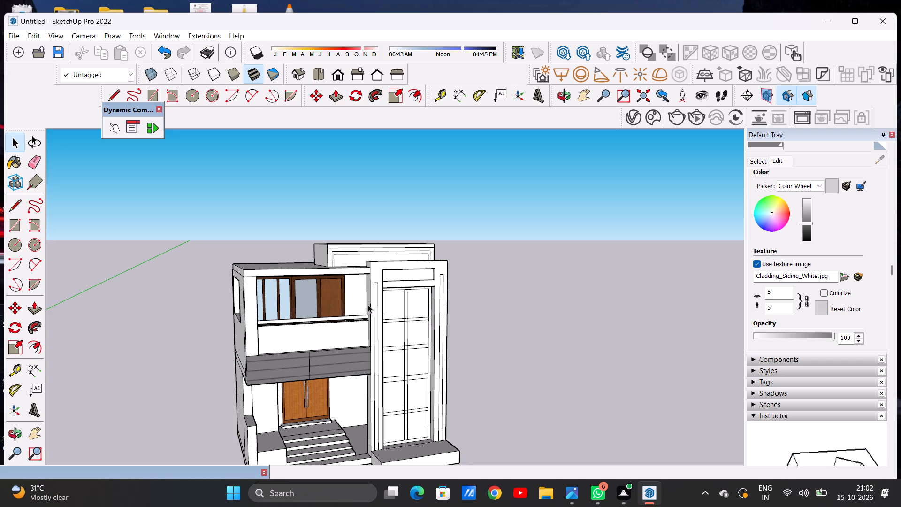
{"action": "scroll", "coordinate": [365, 299], "scroll_direction": "down", "scroll_amount": 8}
{"action": "scroll", "coordinate": [366, 292], "scroll_direction": "up", "scroll_amount": 5}
{"action": "middle_click_drag", "start_coordinate": [391, 305], "coordinate": [318, 310]}
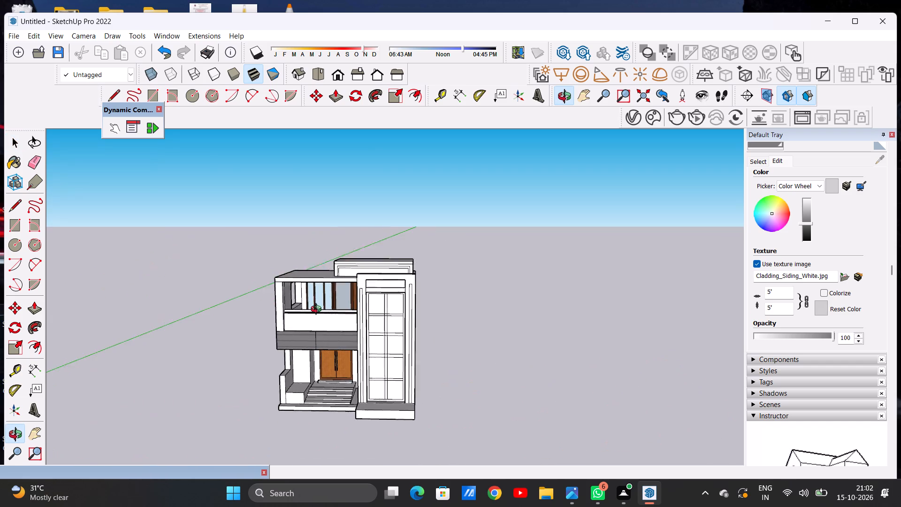
{"action": "middle_click_drag", "start_coordinate": [318, 310], "coordinate": [322, 310]}
{"action": "scroll", "coordinate": [391, 337], "scroll_direction": "up", "scroll_amount": 6}
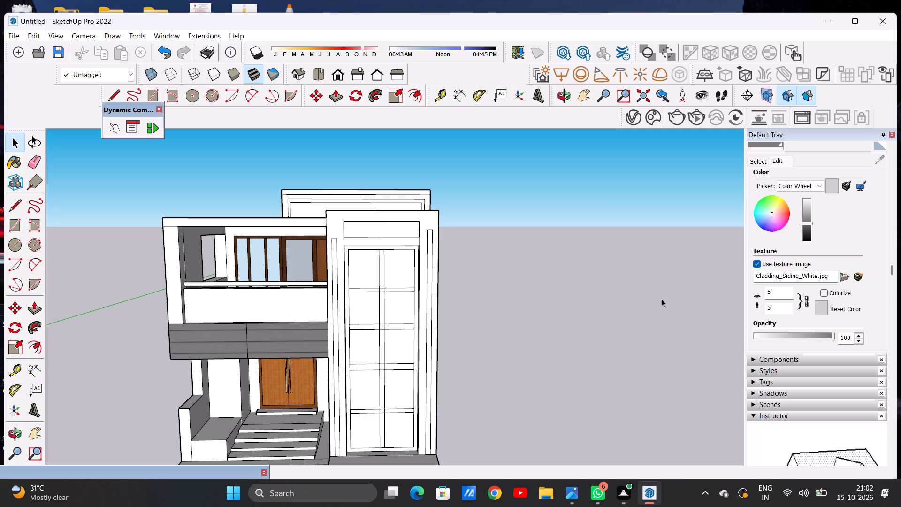
Paint the outer frame face of the tall front tower with Formica Speckled Grey from the Synthetic Surfaces collection.
{"action": "left_click", "coordinate": [763, 163]}
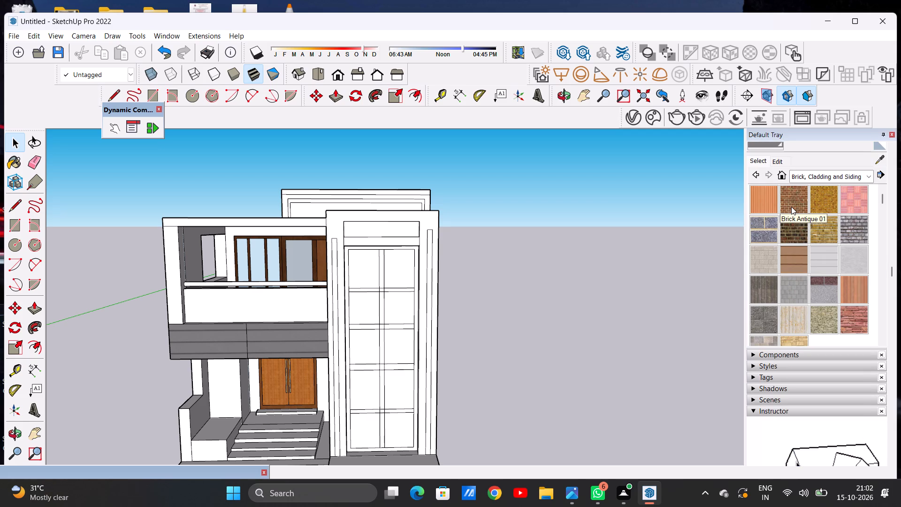
{"action": "left_click", "coordinate": [810, 176]}
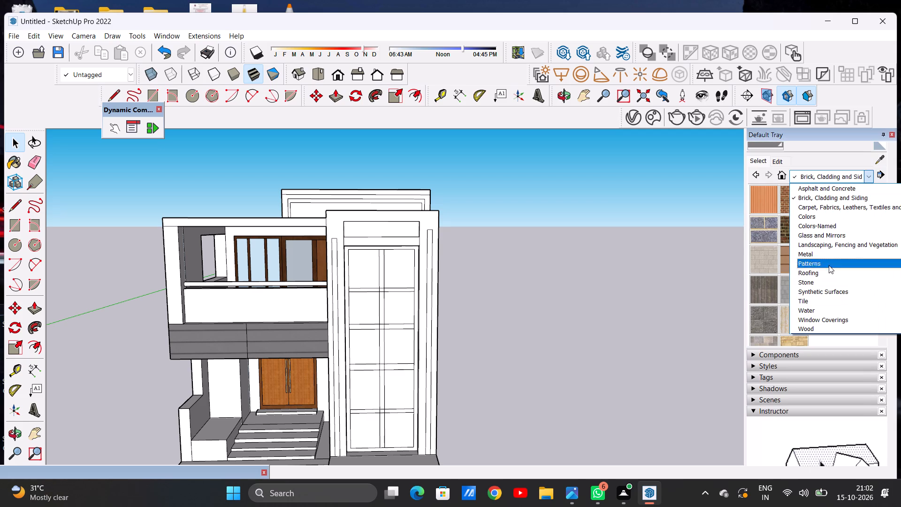
{"action": "left_click", "coordinate": [819, 294]}
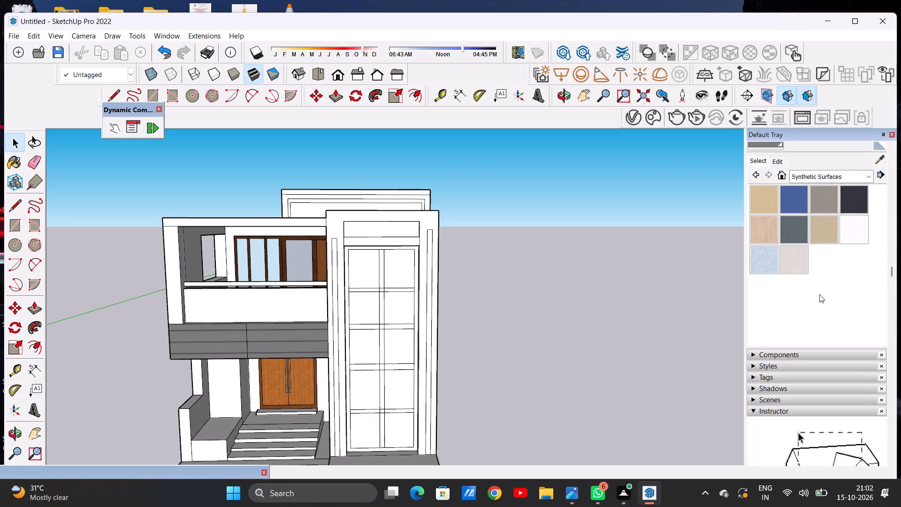
{"action": "left_click", "coordinate": [785, 234]}
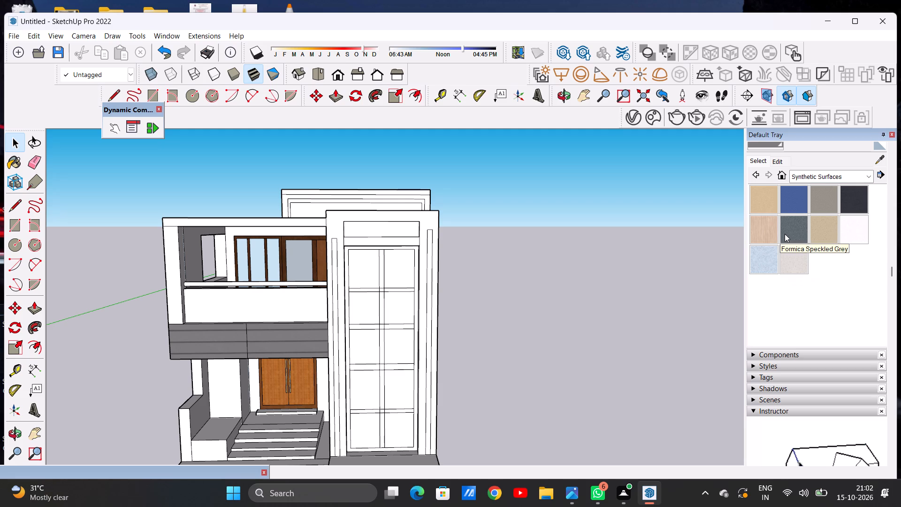
{"action": "scroll", "coordinate": [330, 284], "scroll_direction": "up", "scroll_amount": 6}
{"action": "left_click", "coordinate": [340, 193]}
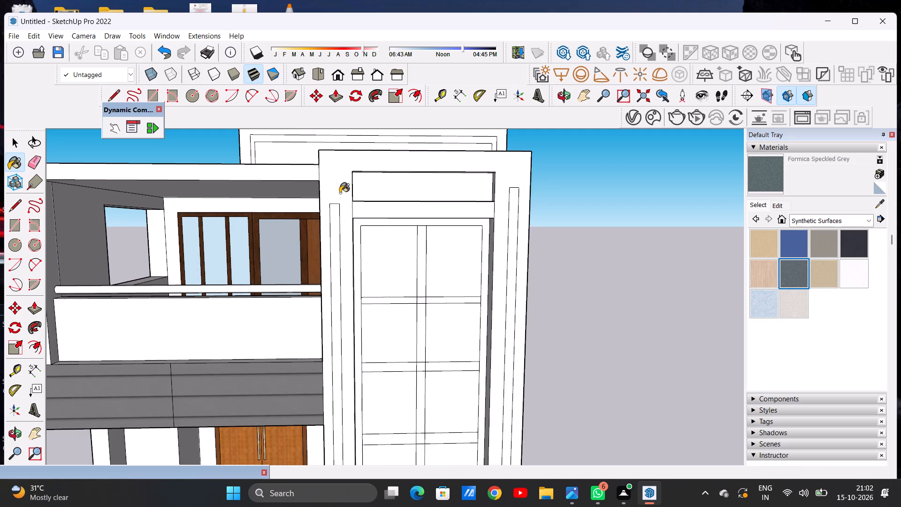
{"action": "scroll", "coordinate": [351, 292], "scroll_direction": "down", "scroll_amount": 4}
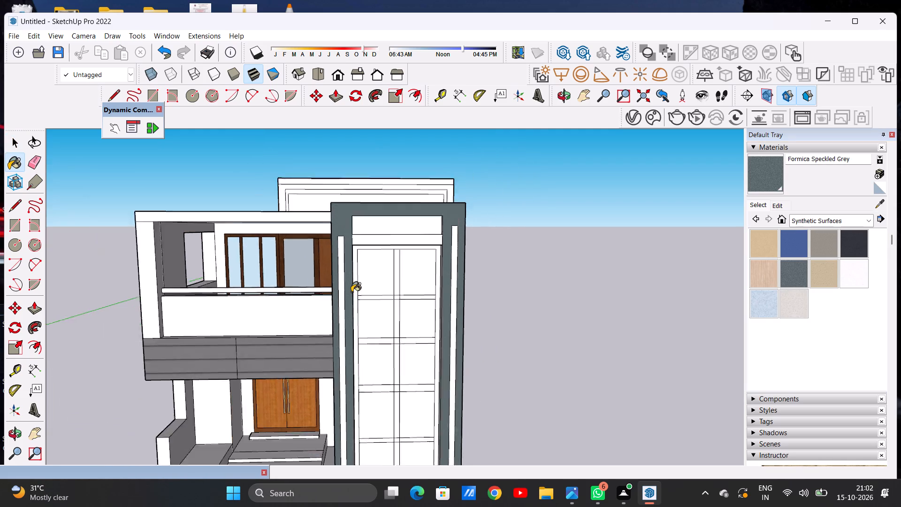
{"action": "scroll", "coordinate": [351, 292], "scroll_direction": "down", "scroll_amount": 5}
{"action": "scroll", "coordinate": [338, 341], "scroll_direction": "up", "scroll_amount": 4}
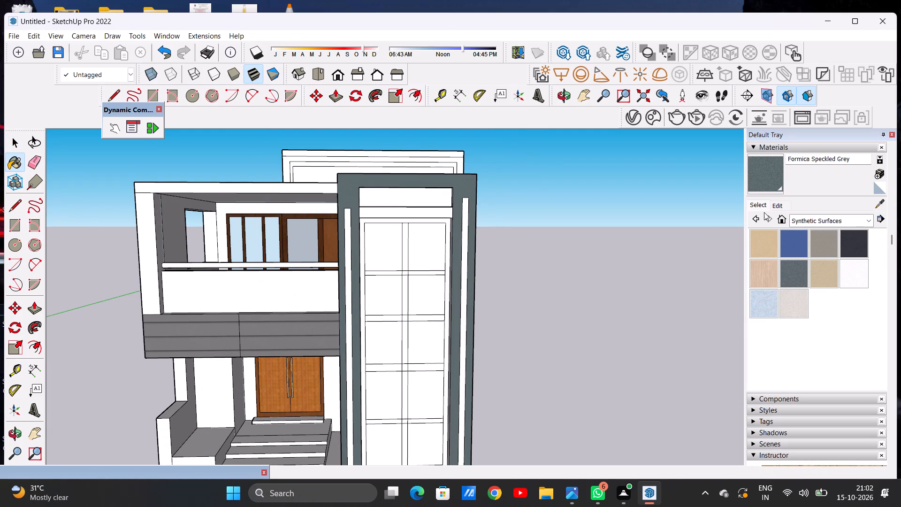
Fine-tune the brightness of the Formica Speckled Grey material to a dark slate grey.
{"action": "left_click", "coordinate": [774, 205]}
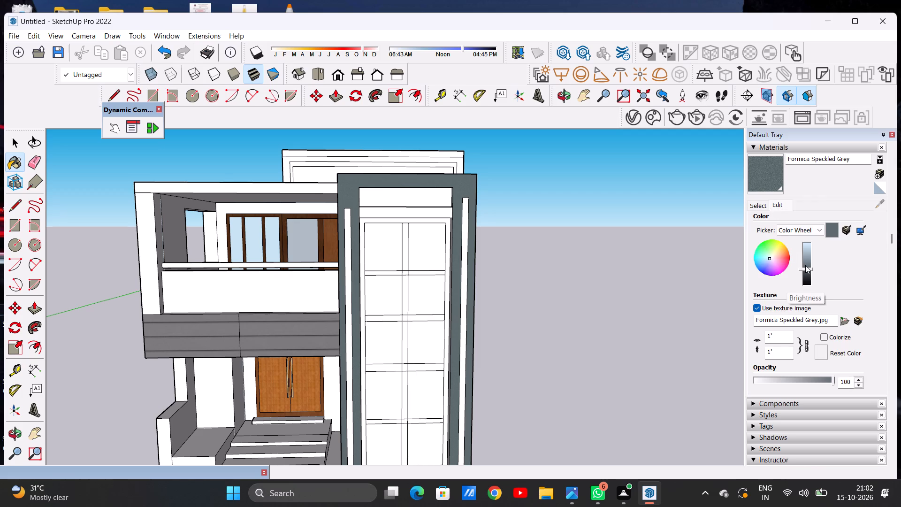
{"action": "left_click", "coordinate": [805, 265]}
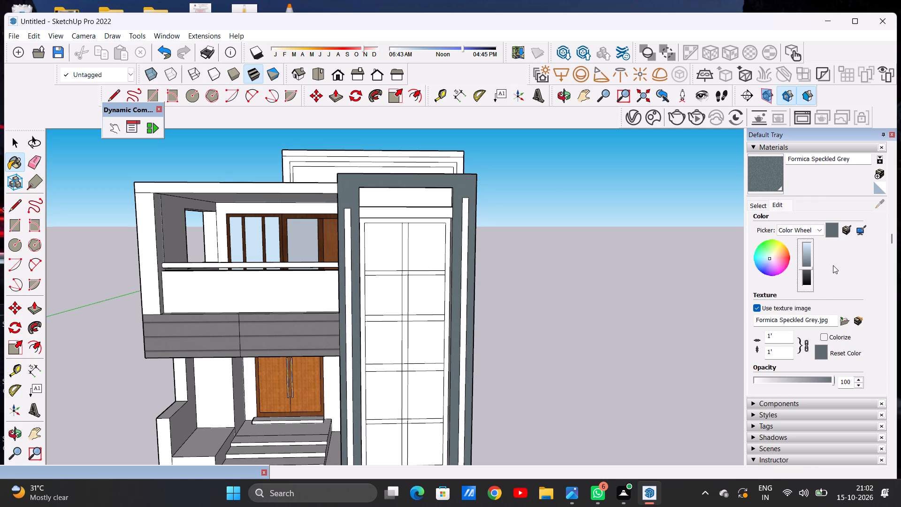
{"action": "left_click", "coordinate": [804, 263]}
{"action": "left_click", "coordinate": [807, 268]}
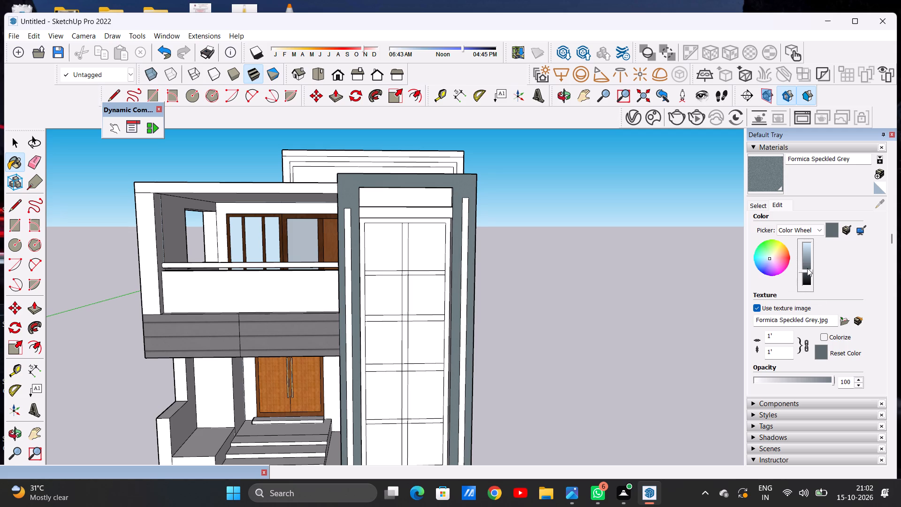
{"action": "left_click", "coordinate": [808, 267]}
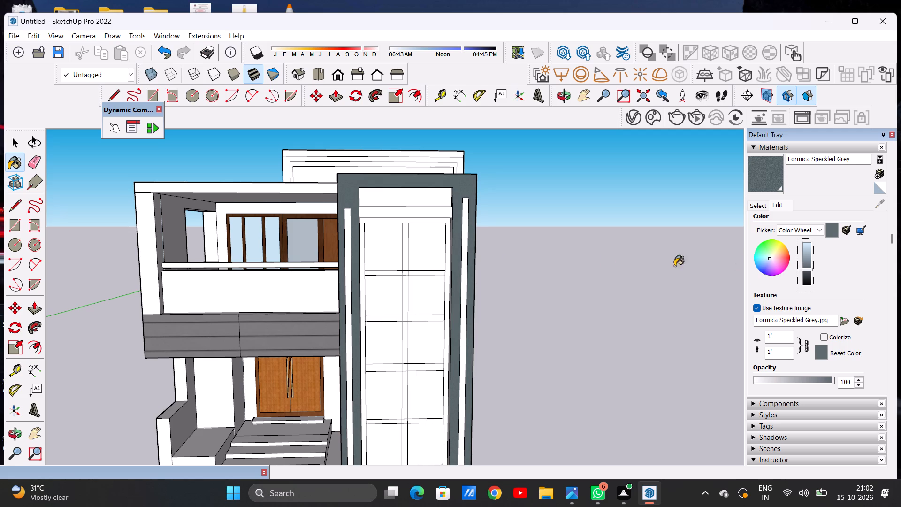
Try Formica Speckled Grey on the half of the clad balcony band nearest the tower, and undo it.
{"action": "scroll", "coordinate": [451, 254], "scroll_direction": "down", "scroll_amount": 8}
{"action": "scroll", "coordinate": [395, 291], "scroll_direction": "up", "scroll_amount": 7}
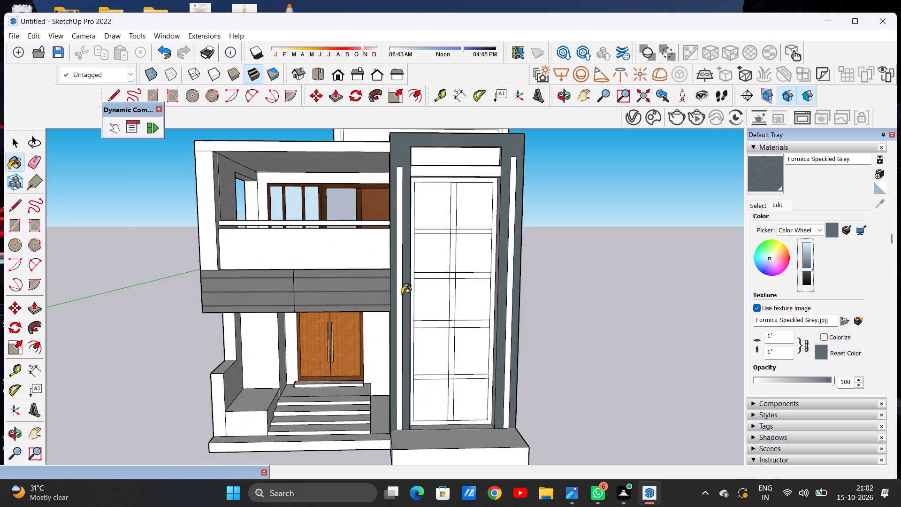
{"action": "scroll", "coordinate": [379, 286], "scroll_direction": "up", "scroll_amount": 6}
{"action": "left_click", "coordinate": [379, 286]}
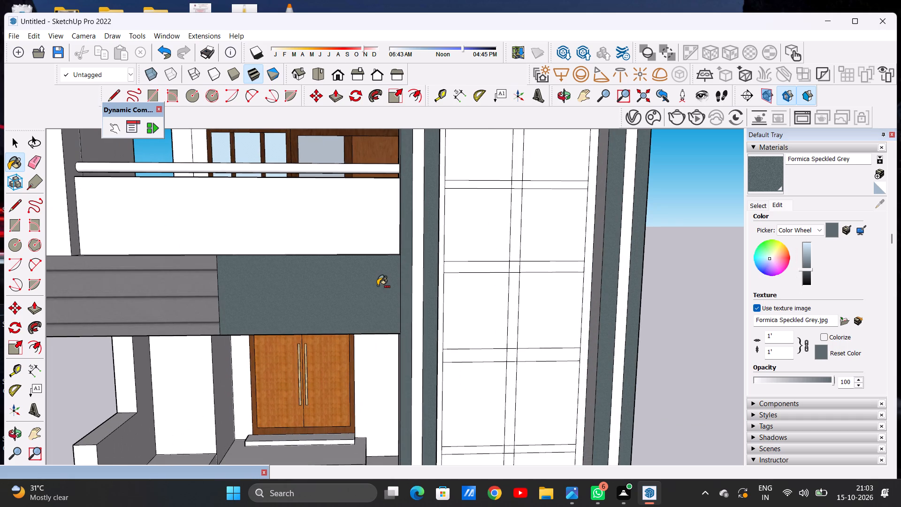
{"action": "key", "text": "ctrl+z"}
Paint the recessed panel at the top of the front tower with Formica Speckled Grey.
{"action": "scroll", "coordinate": [380, 297], "scroll_direction": "down", "scroll_amount": 11}
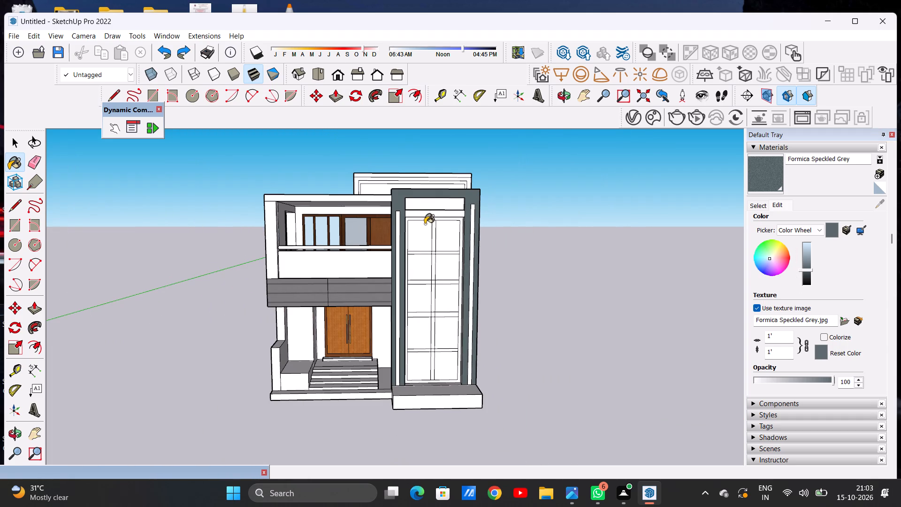
{"action": "middle_click_drag", "start_coordinate": [423, 223], "coordinate": [418, 204]}
{"action": "scroll", "coordinate": [411, 193], "scroll_direction": "up", "scroll_amount": 12}
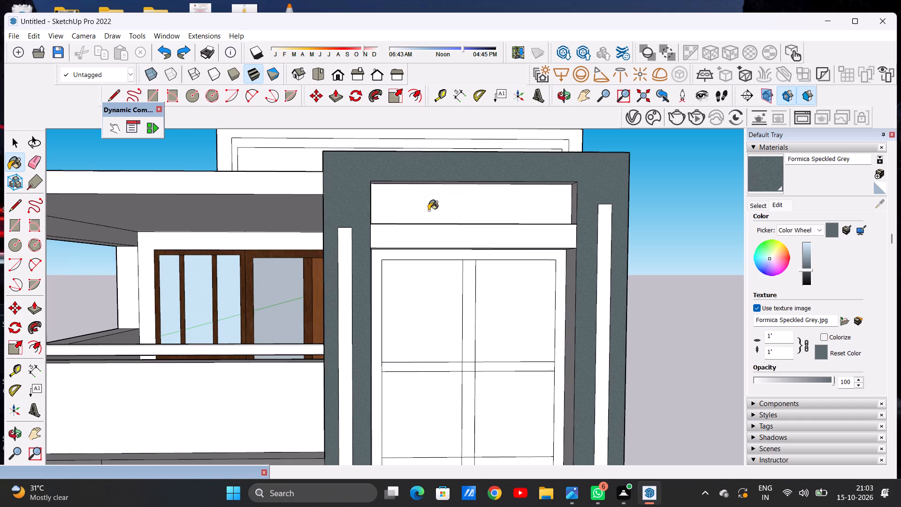
{"action": "left_click", "coordinate": [428, 211]}
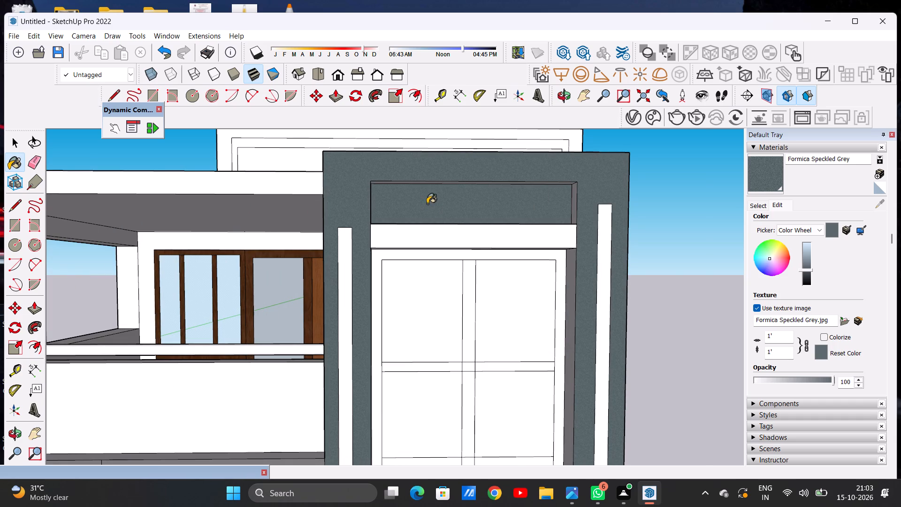
Paint the side, upper and lower reveals around the tower's recessed top panel with Formica Speckled Grey.
{"action": "scroll", "coordinate": [426, 206], "scroll_direction": "up", "scroll_amount": 3}
{"action": "middle_click_drag", "start_coordinate": [375, 196], "coordinate": [279, 190]}
{"action": "scroll", "coordinate": [279, 190], "scroll_direction": "up", "scroll_amount": 6}
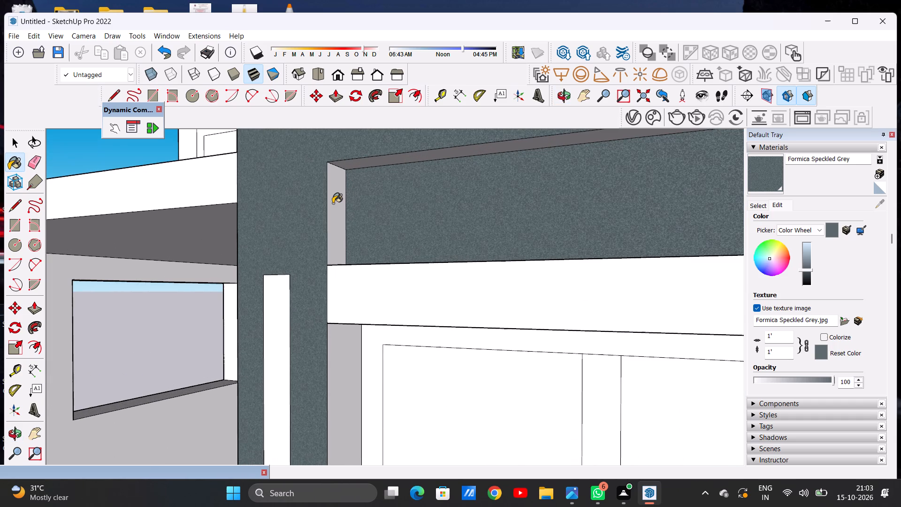
{"action": "left_click", "coordinate": [333, 203]}
{"action": "left_click", "coordinate": [343, 169]}
{"action": "scroll", "coordinate": [351, 165], "scroll_direction": "up", "scroll_amount": 5}
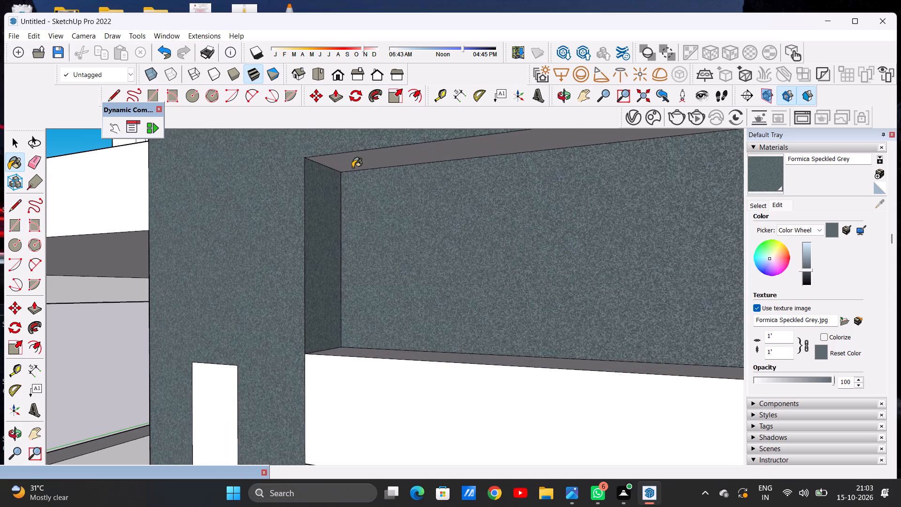
{"action": "scroll", "coordinate": [352, 168], "scroll_direction": "up", "scroll_amount": 2}
{"action": "left_click", "coordinate": [351, 164]}
{"action": "scroll", "coordinate": [321, 177], "scroll_direction": "down", "scroll_amount": 13}
{"action": "middle_click_drag", "start_coordinate": [317, 200], "coordinate": [362, 230]}
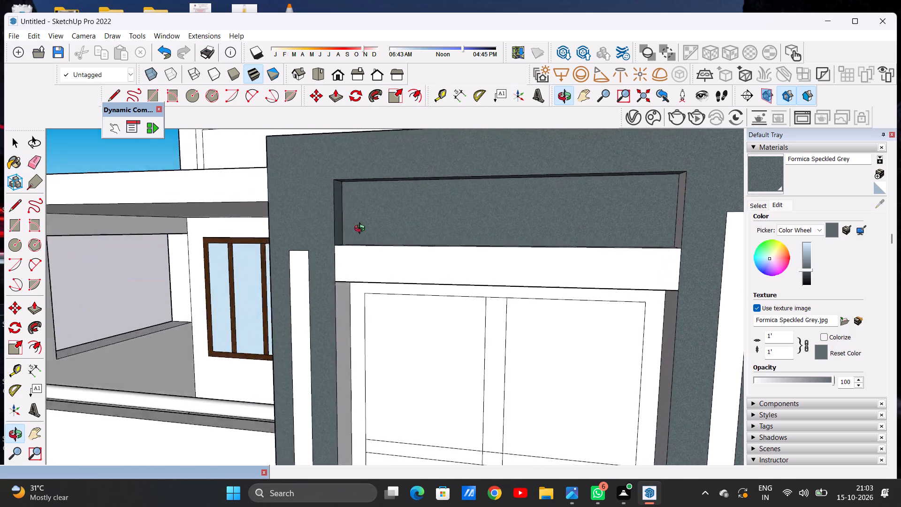
{"action": "middle_click_drag", "start_coordinate": [362, 230], "coordinate": [461, 300]}
{"action": "scroll", "coordinate": [661, 246], "scroll_direction": "up", "scroll_amount": 6}
{"action": "left_click", "coordinate": [682, 228]}
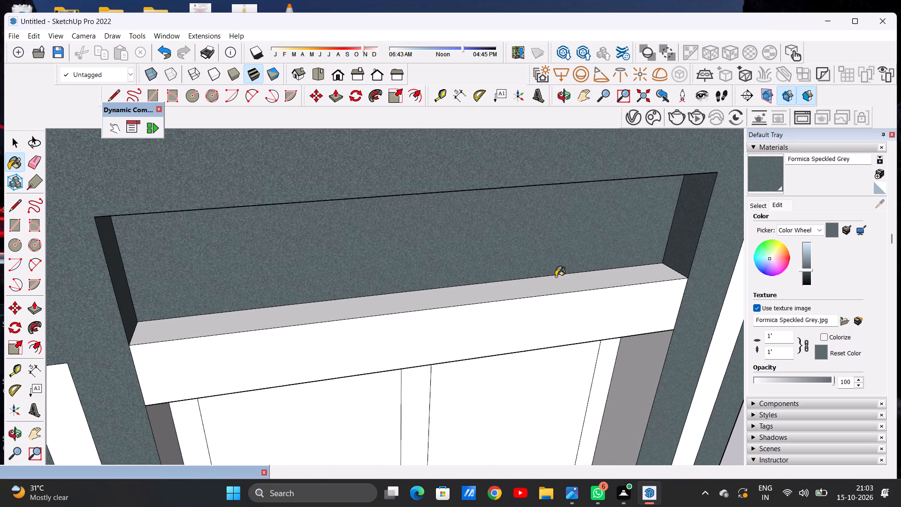
{"action": "left_click", "coordinate": [556, 277]}
{"action": "scroll", "coordinate": [319, 186], "scroll_direction": "down", "scroll_amount": 14}
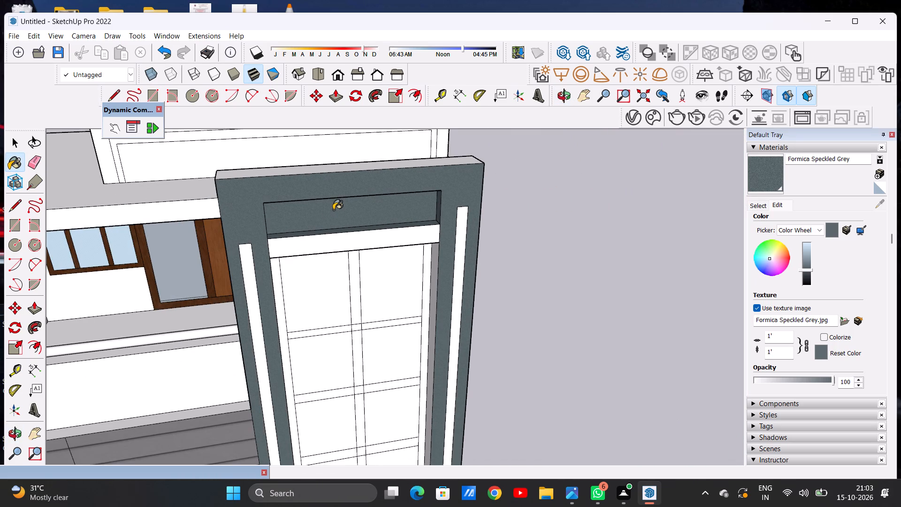
Paint the outer frame face on the front of the rooftop block with Formica Speckled Grey.
{"action": "middle_click_drag", "start_coordinate": [336, 242], "coordinate": [321, 198]}
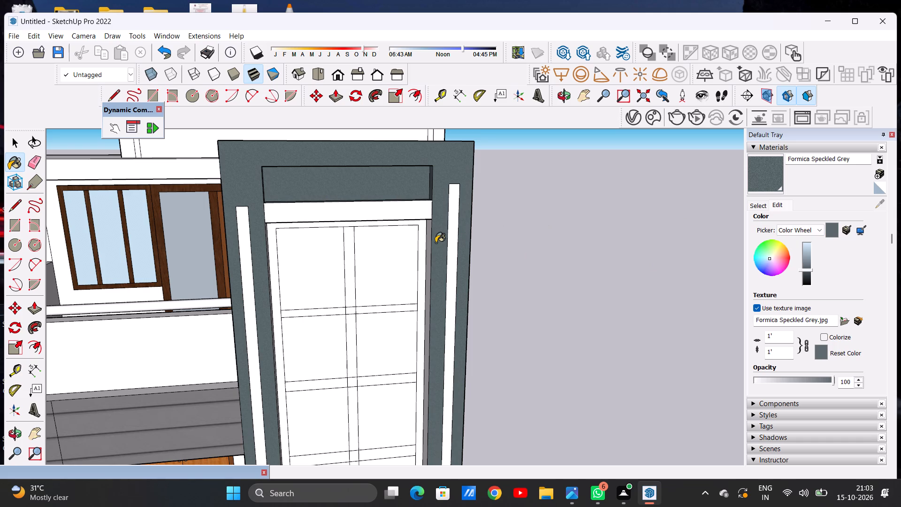
{"action": "scroll", "coordinate": [440, 247], "scroll_direction": "down", "scroll_amount": 10}
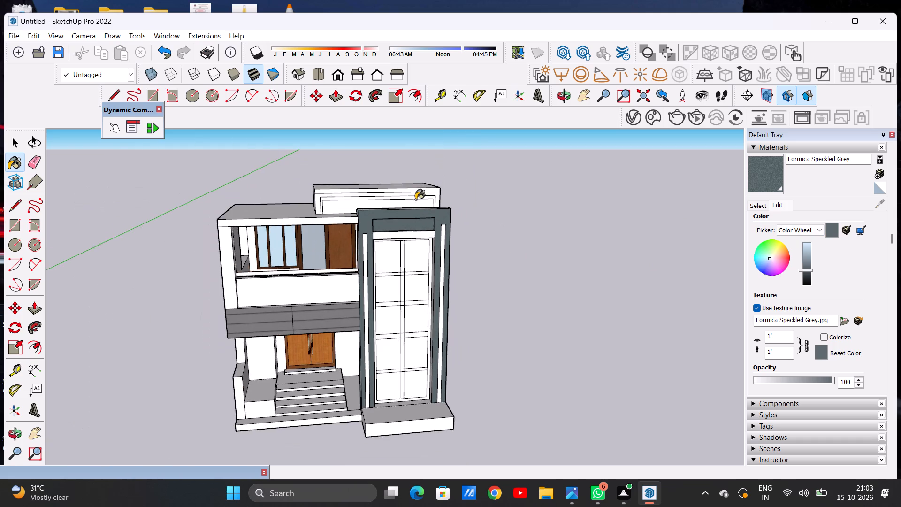
{"action": "scroll", "coordinate": [420, 192], "scroll_direction": "up", "scroll_amount": 12}
{"action": "left_click", "coordinate": [437, 198]}
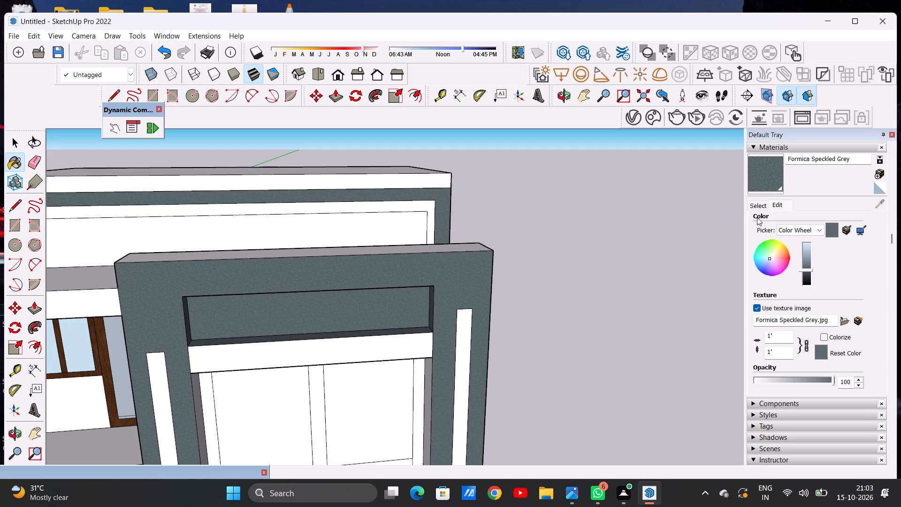
Paint the horizontal band below the tower's recessed top panel with Formica Laminate Dark from Synthetic Surfaces.
{"action": "left_click", "coordinate": [751, 204]}
{"action": "left_click", "coordinate": [859, 240]}
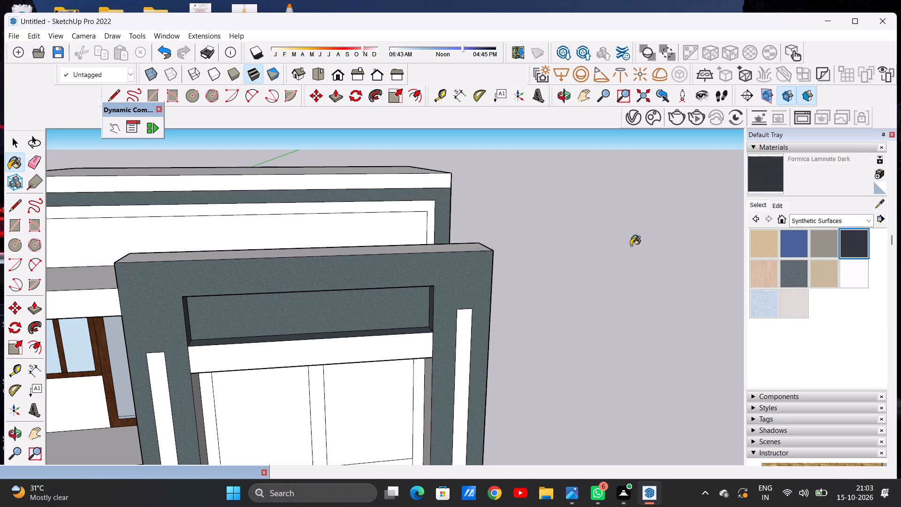
{"action": "scroll", "coordinate": [510, 230], "scroll_direction": "down", "scroll_amount": 7}
{"action": "scroll", "coordinate": [451, 294], "scroll_direction": "up", "scroll_amount": 7}
{"action": "left_click", "coordinate": [416, 289]}
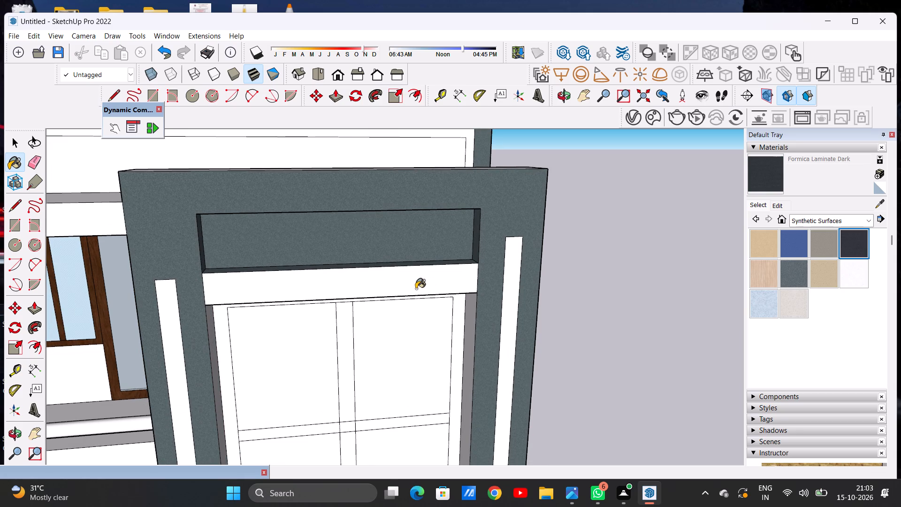
{"action": "scroll", "coordinate": [367, 277], "scroll_direction": "down", "scroll_amount": 10}
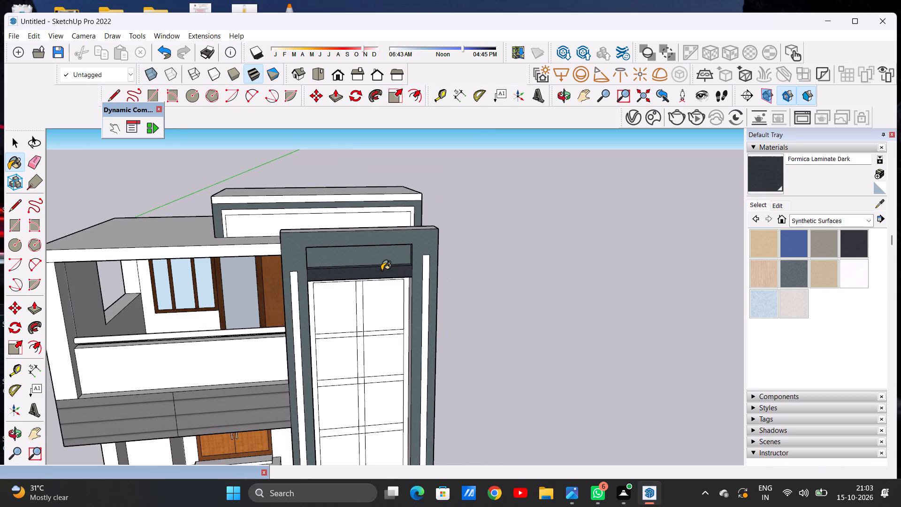
Paint both vertical side reveals of the tower's tall window recess with Formica Laminate Dark.
{"action": "scroll", "coordinate": [382, 270], "scroll_direction": "down", "scroll_amount": 3}
{"action": "middle_click_drag", "start_coordinate": [420, 324], "coordinate": [369, 306]}
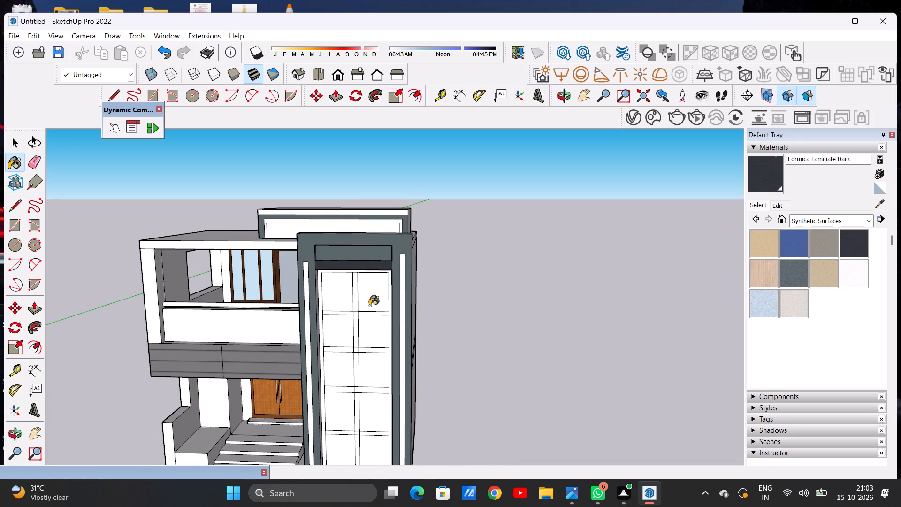
{"action": "scroll", "coordinate": [382, 277], "scroll_direction": "down", "scroll_amount": 4}
{"action": "middle_click_drag", "start_coordinate": [368, 315], "coordinate": [453, 318]}
{"action": "scroll", "coordinate": [394, 296], "scroll_direction": "up", "scroll_amount": 20}
{"action": "left_click", "coordinate": [421, 261]}
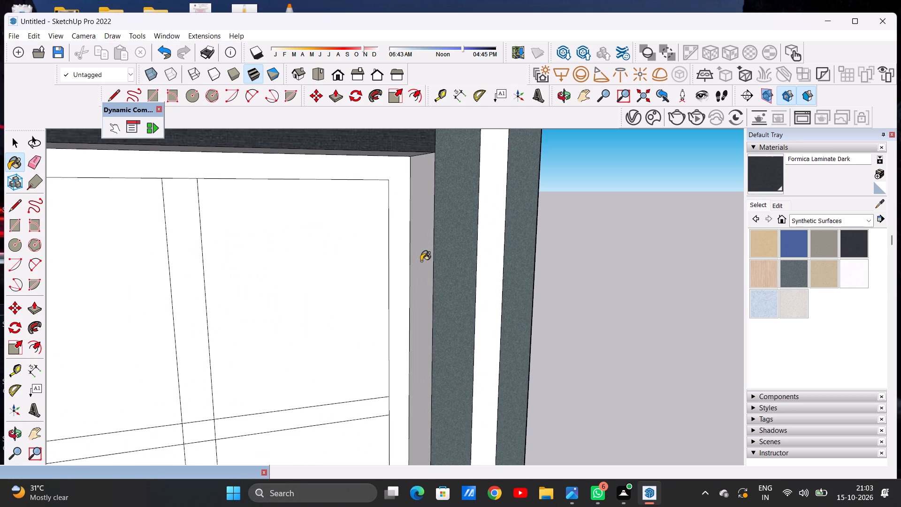
{"action": "scroll", "coordinate": [375, 287], "scroll_direction": "down", "scroll_amount": 15}
{"action": "middle_click_drag", "start_coordinate": [339, 321], "coordinate": [247, 316]}
{"action": "scroll", "coordinate": [283, 266], "scroll_direction": "up", "scroll_amount": 9}
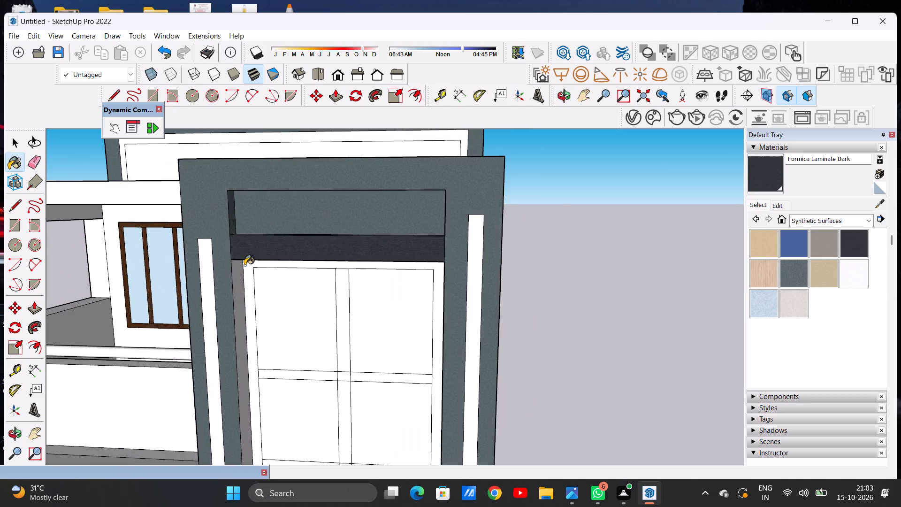
{"action": "scroll", "coordinate": [244, 265], "scroll_direction": "up", "scroll_amount": 6}
{"action": "left_click", "coordinate": [223, 269]}
Examine the whole front facade and the tower from several distances and angles.
{"action": "scroll", "coordinate": [256, 311], "scroll_direction": "down", "scroll_amount": 9}
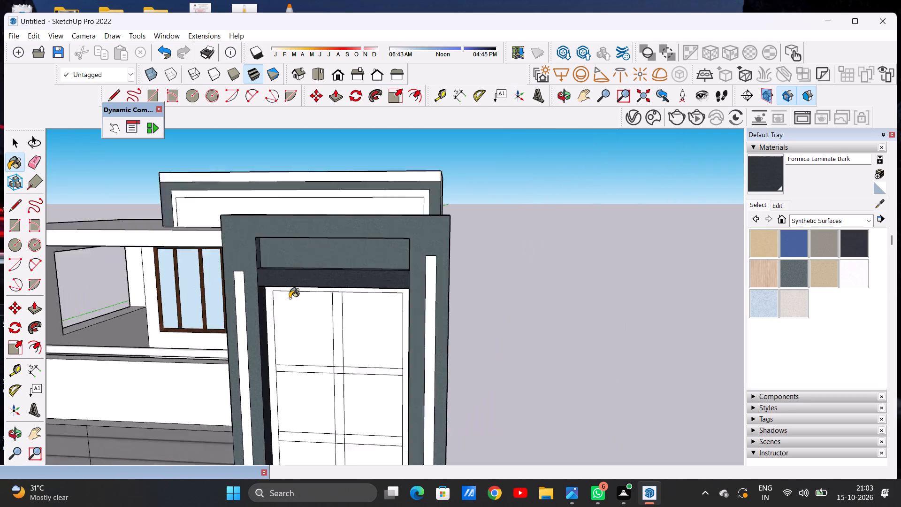
{"action": "scroll", "coordinate": [290, 298], "scroll_direction": "down", "scroll_amount": 9}
{"action": "middle_click_drag", "start_coordinate": [252, 330], "coordinate": [346, 310]}
{"action": "scroll", "coordinate": [290, 276], "scroll_direction": "down", "scroll_amount": 10}
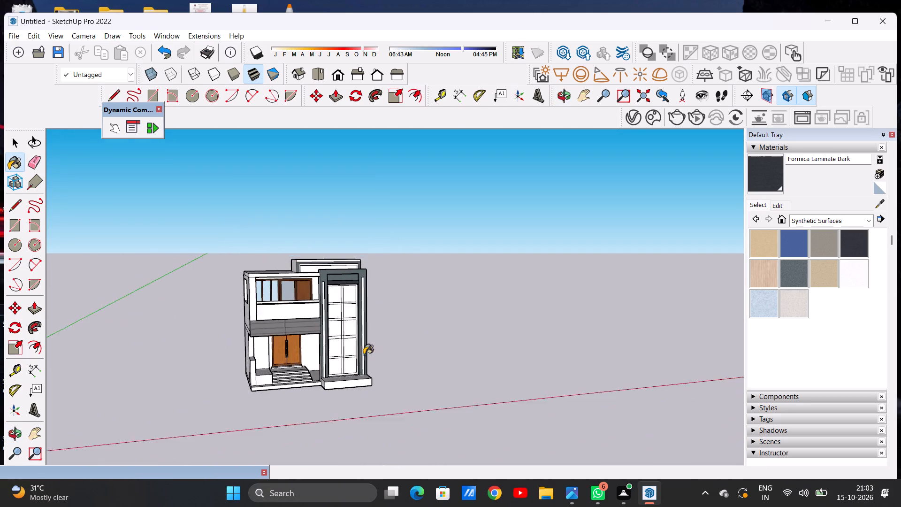
{"action": "scroll", "coordinate": [362, 362], "scroll_direction": "up", "scroll_amount": 7}
{"action": "scroll", "coordinate": [324, 334], "scroll_direction": "down", "scroll_amount": 1}
{"action": "scroll", "coordinate": [301, 416], "scroll_direction": "up", "scroll_amount": 3}
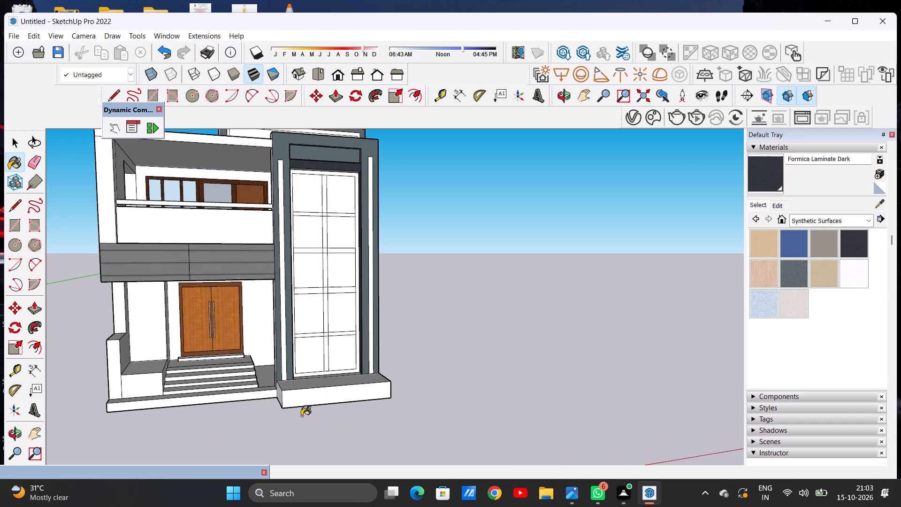
{"action": "middle_click_drag", "start_coordinate": [346, 356], "coordinate": [279, 356]}
{"action": "scroll", "coordinate": [323, 373], "scroll_direction": "down", "scroll_amount": 5}
{"action": "scroll", "coordinate": [292, 222], "scroll_direction": "up", "scroll_amount": 5}
Paint the rooftop block's inner front panel, front top edge strip and top face with Formica Laminate Dark.
{"action": "middle_click_drag", "start_coordinate": [326, 204], "coordinate": [312, 245]}
{"action": "scroll", "coordinate": [359, 203], "scroll_direction": "up", "scroll_amount": 9}
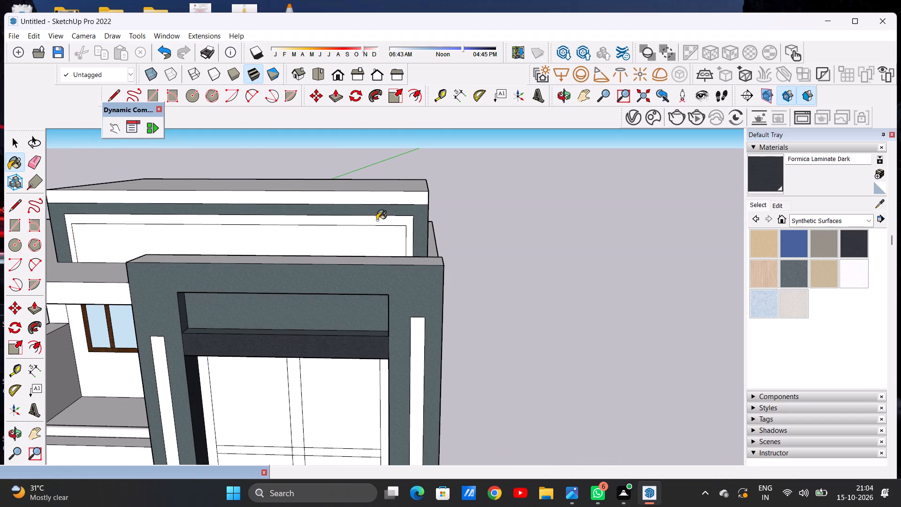
{"action": "left_click", "coordinate": [377, 244]}
{"action": "left_click", "coordinate": [407, 195]}
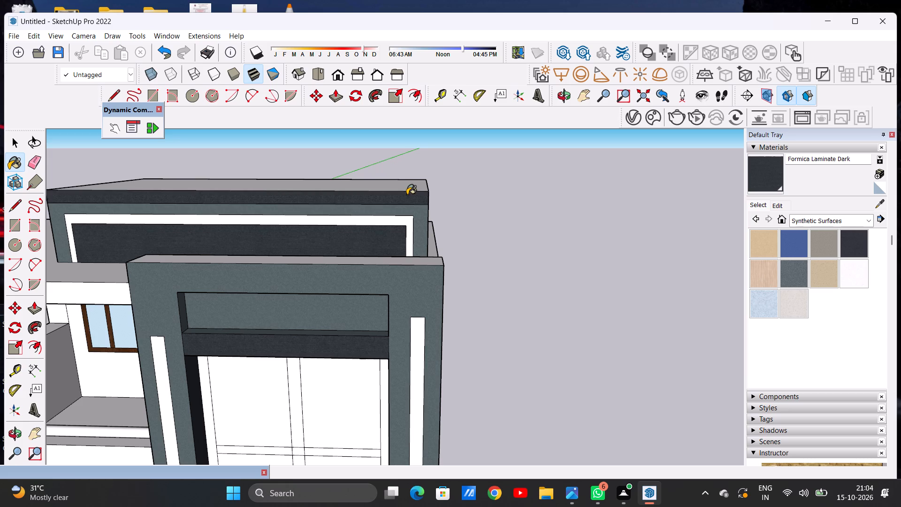
{"action": "left_click", "coordinate": [406, 188]}
Paint the rooftop block's outer side face and rear face with Formica Laminate Dark.
{"action": "scroll", "coordinate": [441, 188], "scroll_direction": "down", "scroll_amount": 4}
{"action": "middle_click_drag", "start_coordinate": [458, 194], "coordinate": [349, 186]}
{"action": "scroll", "coordinate": [405, 192], "scroll_direction": "up", "scroll_amount": 3}
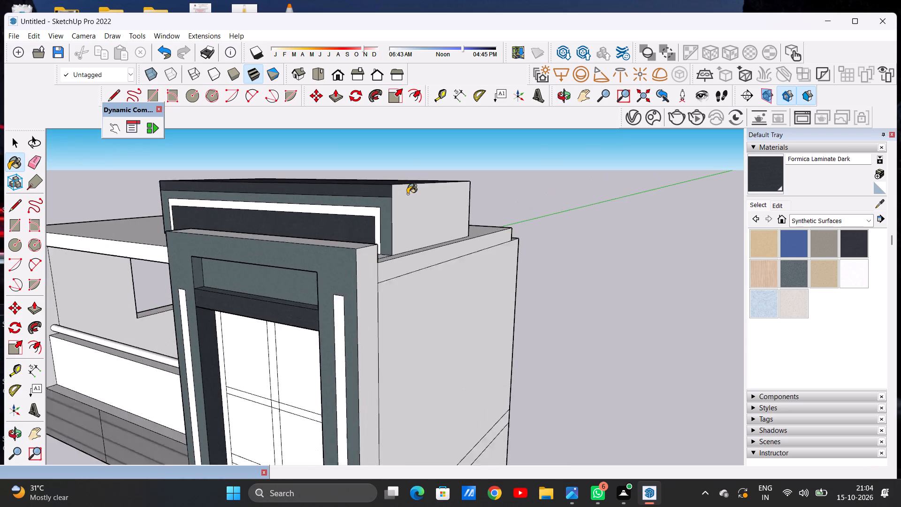
{"action": "scroll", "coordinate": [407, 194], "scroll_direction": "up", "scroll_amount": 3}
{"action": "left_click", "coordinate": [407, 194]}
{"action": "scroll", "coordinate": [397, 203], "scroll_direction": "down", "scroll_amount": 5}
{"action": "middle_click_drag", "start_coordinate": [435, 193], "coordinate": [206, 267]}
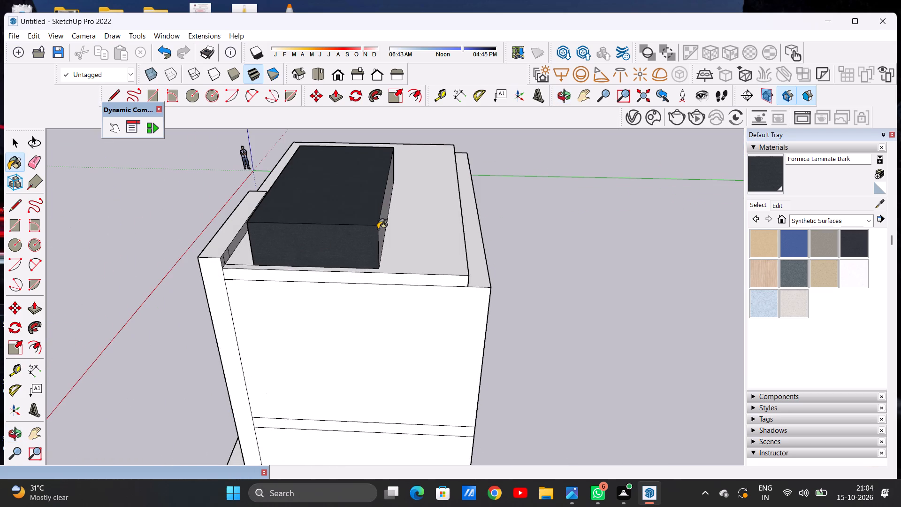
{"action": "left_click", "coordinate": [378, 228]}
{"action": "scroll", "coordinate": [396, 223], "scroll_direction": "up", "scroll_amount": 5}
{"action": "left_click", "coordinate": [369, 228]}
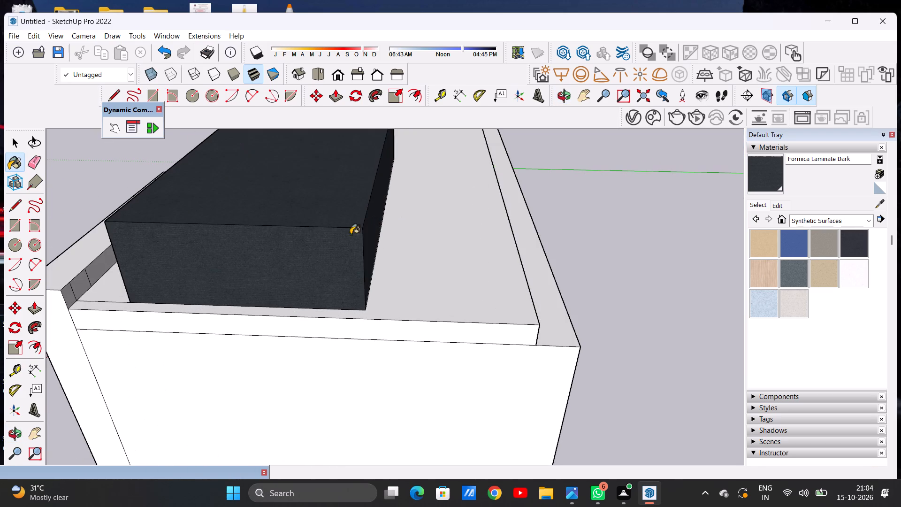
Paint the thin border around the rooftop block's dark front panel with Formica Beige.
{"action": "middle_click_drag", "start_coordinate": [237, 244], "coordinate": [401, 237]}
{"action": "scroll", "coordinate": [393, 234], "scroll_direction": "down", "scroll_amount": 4}
{"action": "middle_click_drag", "start_coordinate": [275, 268], "coordinate": [421, 234]}
{"action": "scroll", "coordinate": [325, 225], "scroll_direction": "down", "scroll_amount": 5}
{"action": "middle_click_drag", "start_coordinate": [349, 221], "coordinate": [395, 199]}
{"action": "scroll", "coordinate": [428, 211], "scroll_direction": "up", "scroll_amount": 5}
{"action": "left_click", "coordinate": [763, 240]}
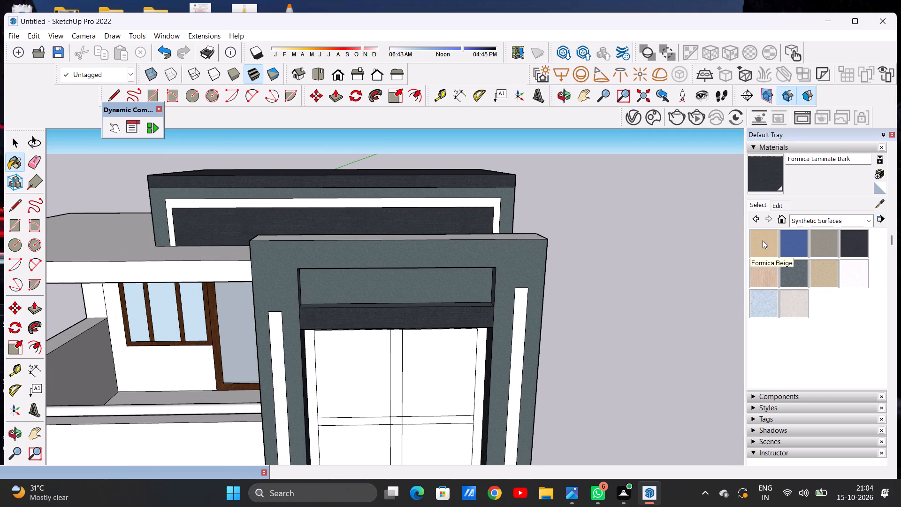
{"action": "scroll", "coordinate": [503, 211], "scroll_direction": "up", "scroll_amount": 6}
{"action": "left_click", "coordinate": [494, 201]}
{"action": "scroll", "coordinate": [485, 224], "scroll_direction": "down", "scroll_amount": 5}
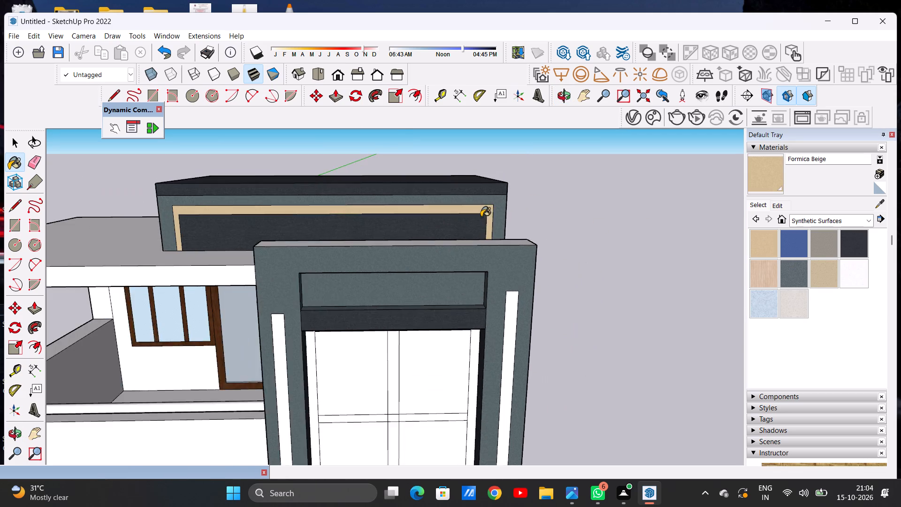
Paint the two narrow vertical strips in the tower's outer frame with Quartz Light Brown.
{"action": "scroll", "coordinate": [481, 217], "scroll_direction": "down", "scroll_amount": 15}
{"action": "scroll", "coordinate": [478, 363], "scroll_direction": "up", "scroll_amount": 5}
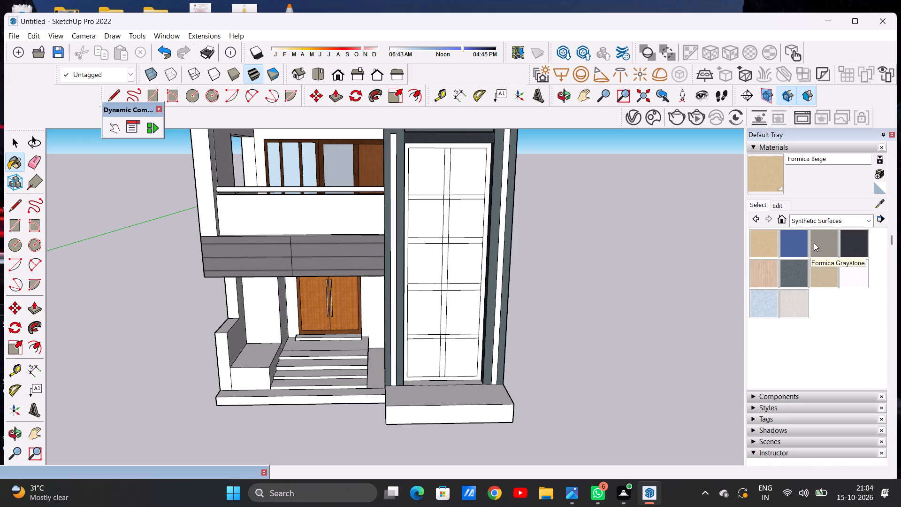
{"action": "left_click", "coordinate": [827, 277]}
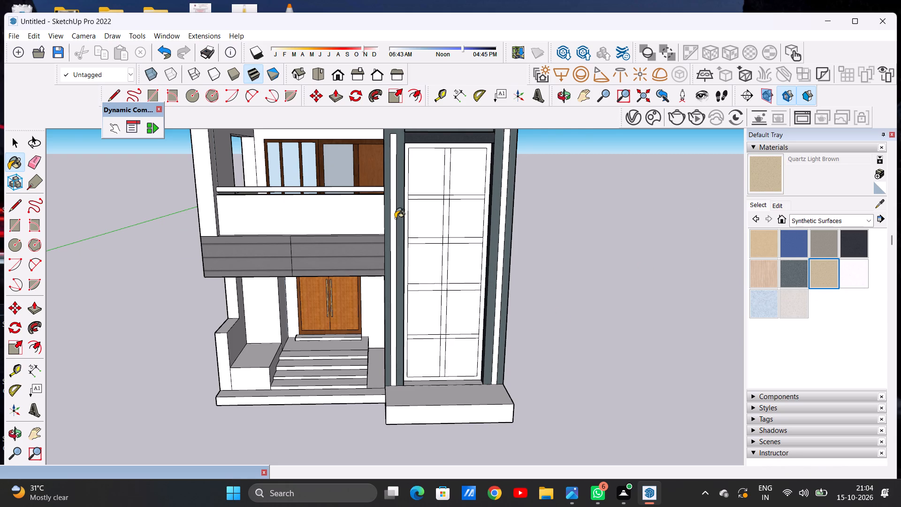
{"action": "scroll", "coordinate": [388, 211], "scroll_direction": "up", "scroll_amount": 4}
{"action": "scroll", "coordinate": [388, 211], "scroll_direction": "down", "scroll_amount": 1}
{"action": "scroll", "coordinate": [392, 211], "scroll_direction": "up", "scroll_amount": 1}
{"action": "left_click", "coordinate": [396, 214]}
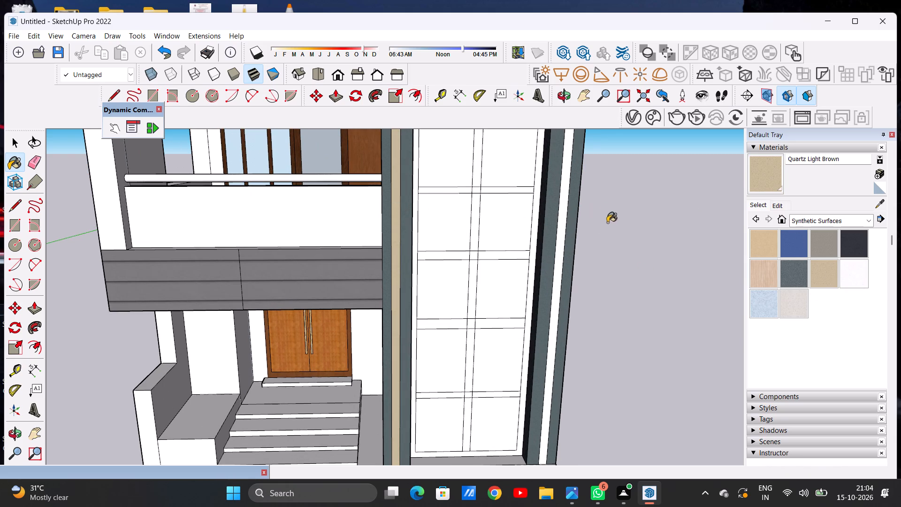
{"action": "left_click", "coordinate": [563, 237]}
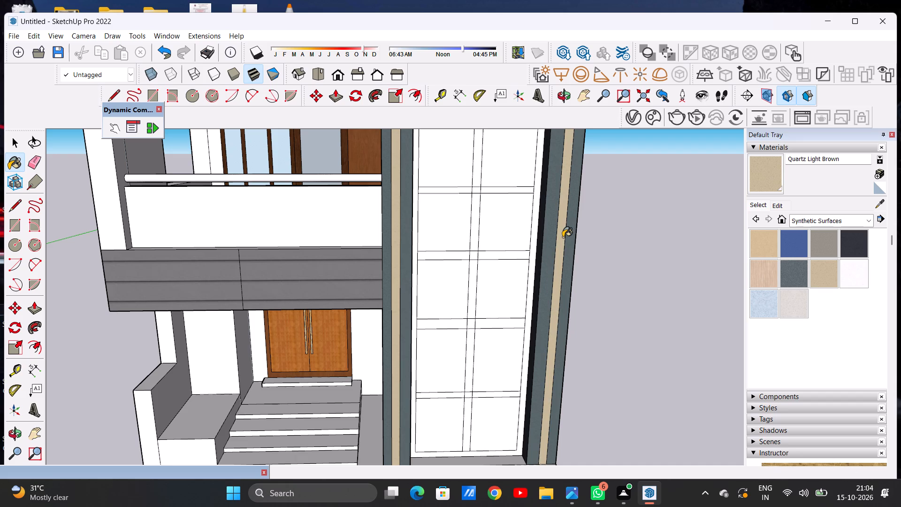
{"action": "scroll", "coordinate": [455, 242], "scroll_direction": "down", "scroll_amount": 11}
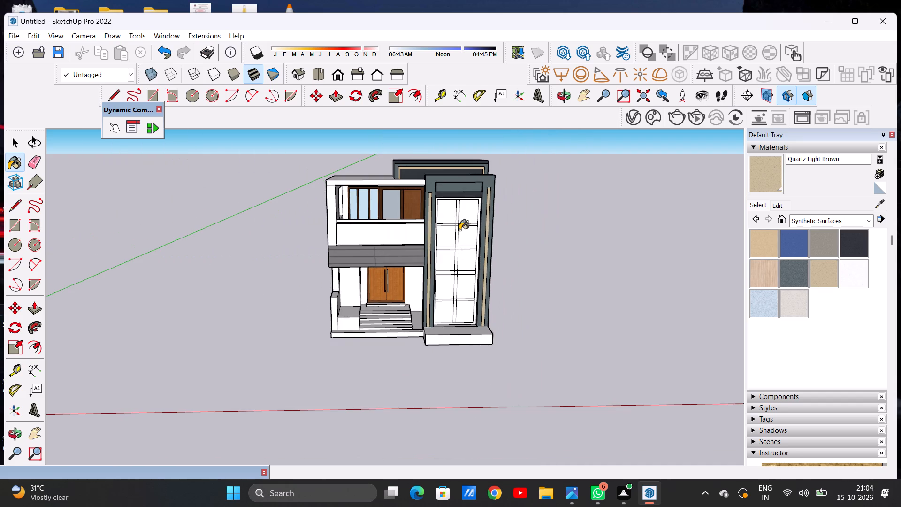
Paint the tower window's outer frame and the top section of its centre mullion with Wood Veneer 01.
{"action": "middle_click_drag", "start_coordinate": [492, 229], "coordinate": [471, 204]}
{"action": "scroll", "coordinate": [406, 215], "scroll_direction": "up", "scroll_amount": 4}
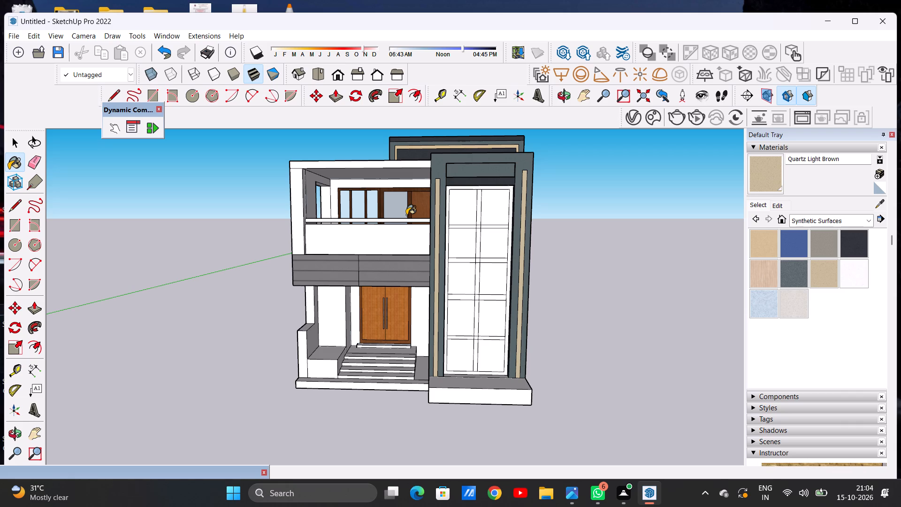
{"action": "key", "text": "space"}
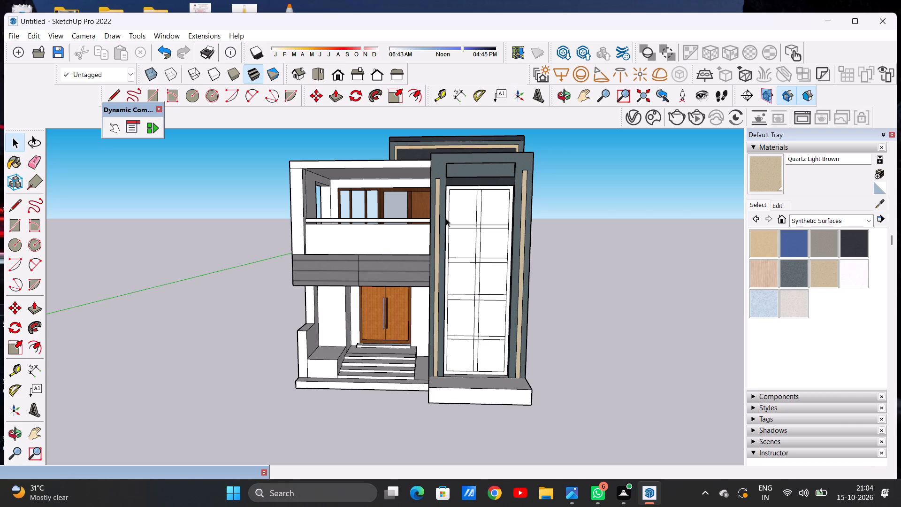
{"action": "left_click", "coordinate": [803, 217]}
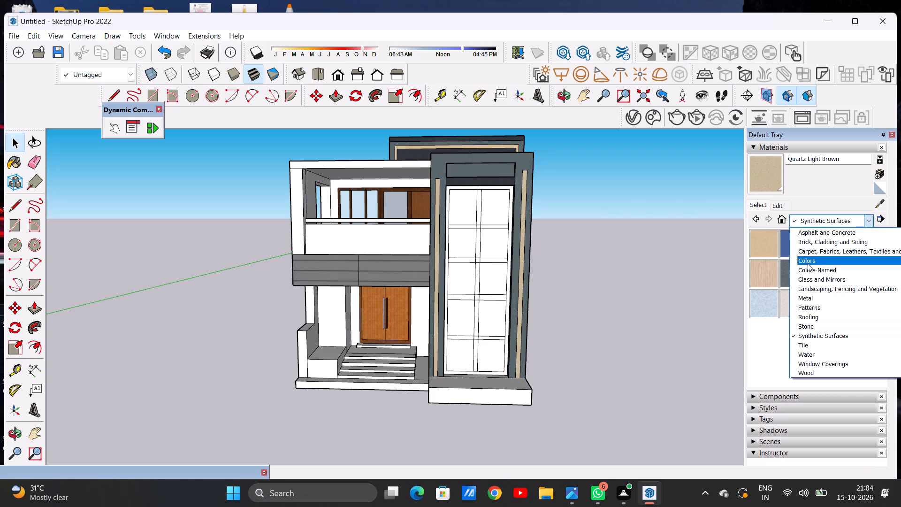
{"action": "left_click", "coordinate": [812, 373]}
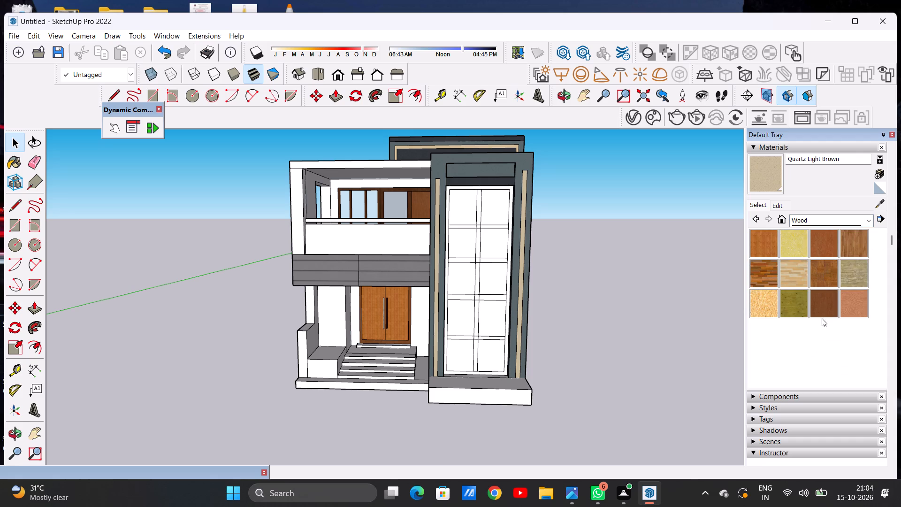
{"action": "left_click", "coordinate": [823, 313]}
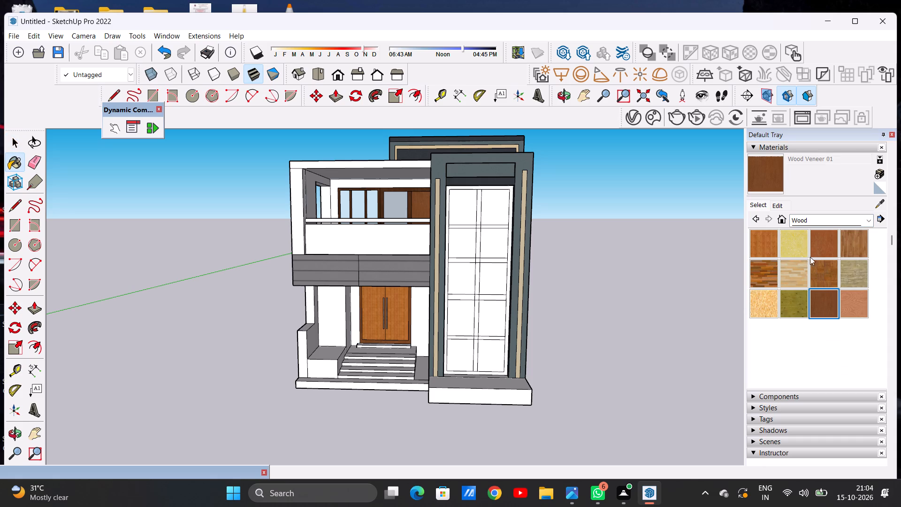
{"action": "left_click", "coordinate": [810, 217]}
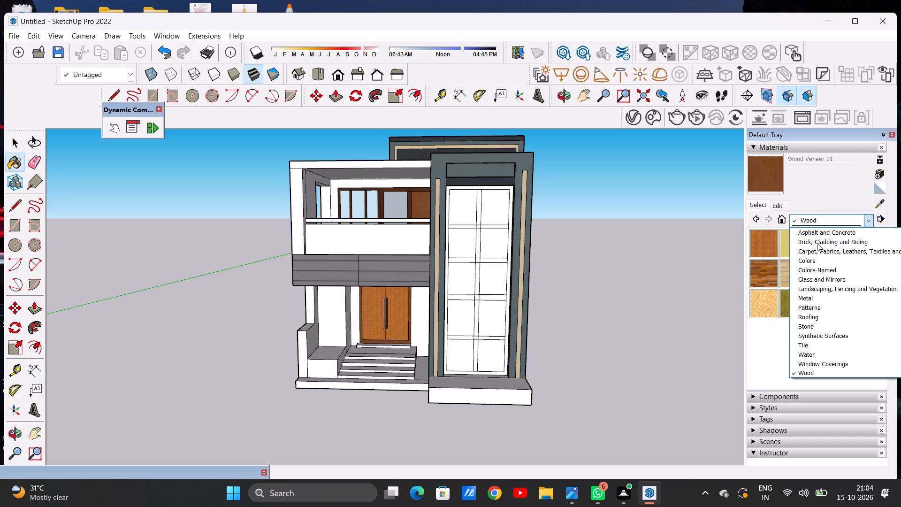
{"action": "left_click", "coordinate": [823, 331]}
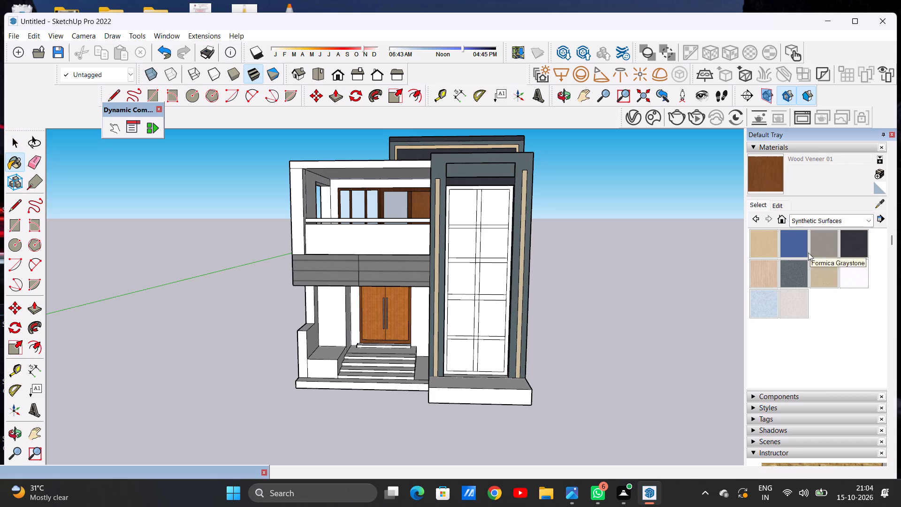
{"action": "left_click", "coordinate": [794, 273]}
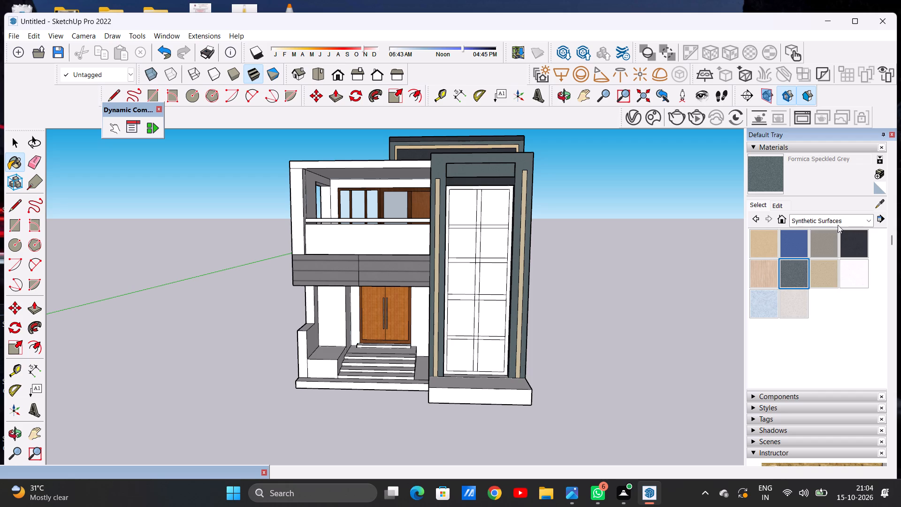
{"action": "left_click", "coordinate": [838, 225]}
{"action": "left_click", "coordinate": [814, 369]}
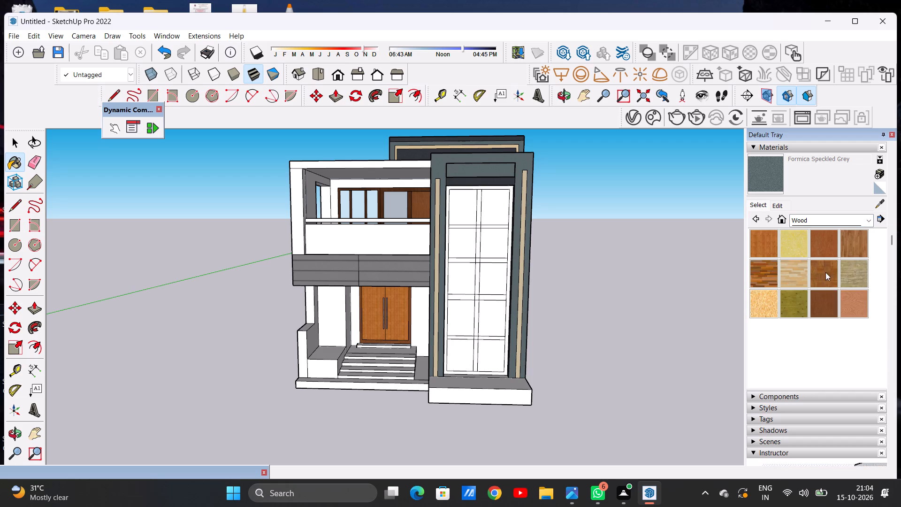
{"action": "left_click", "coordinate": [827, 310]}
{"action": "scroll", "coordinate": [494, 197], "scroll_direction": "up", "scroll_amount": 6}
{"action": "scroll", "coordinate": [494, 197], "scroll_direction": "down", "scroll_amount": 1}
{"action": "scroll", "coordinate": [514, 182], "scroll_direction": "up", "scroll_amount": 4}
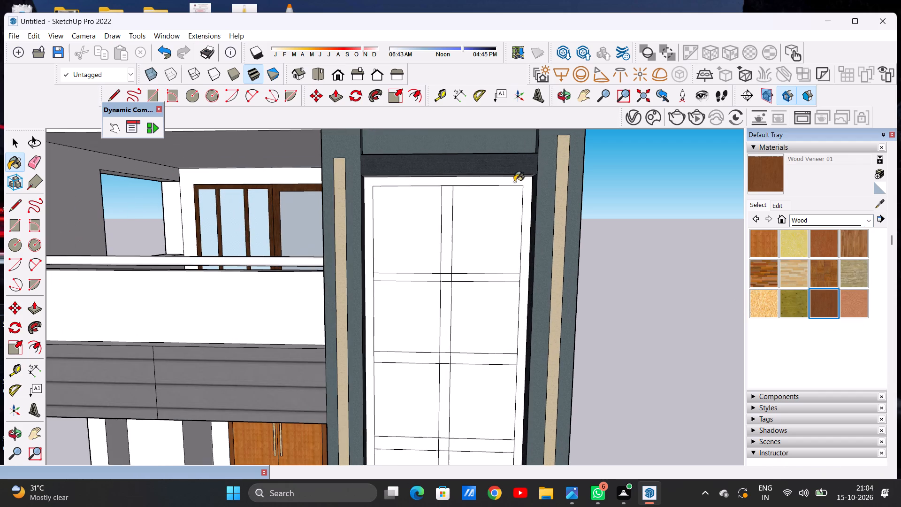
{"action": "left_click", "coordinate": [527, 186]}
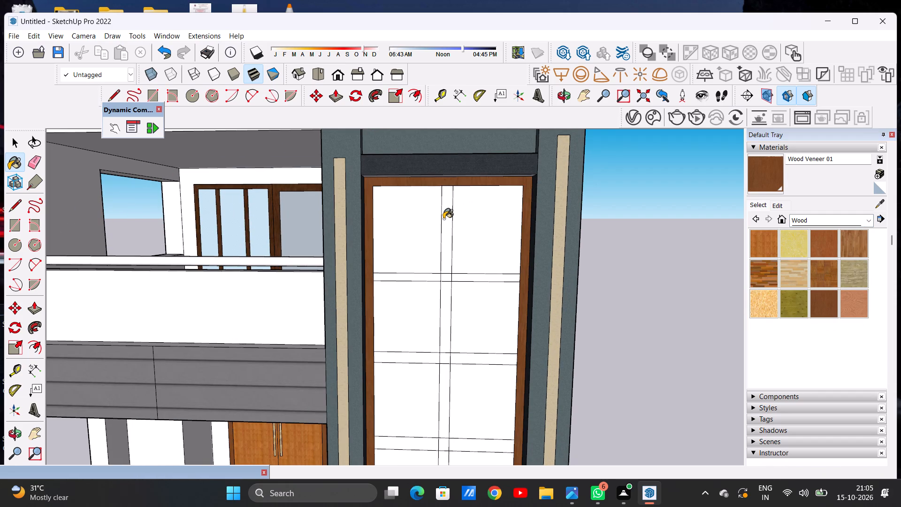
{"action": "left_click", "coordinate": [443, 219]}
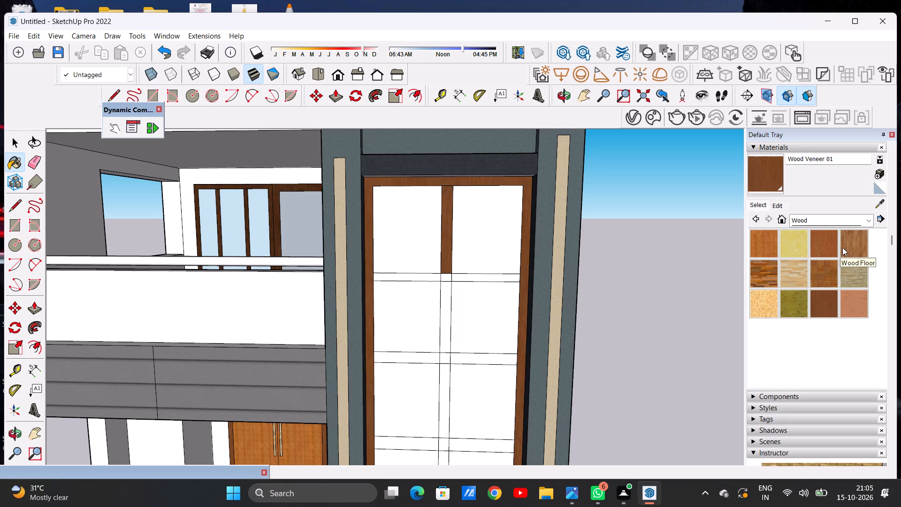
Repaint the top section of the tower window's centre mullion and the window's outer frame with Wood Floor.
{"action": "left_click", "coordinate": [856, 246]}
{"action": "left_click", "coordinate": [445, 229]}
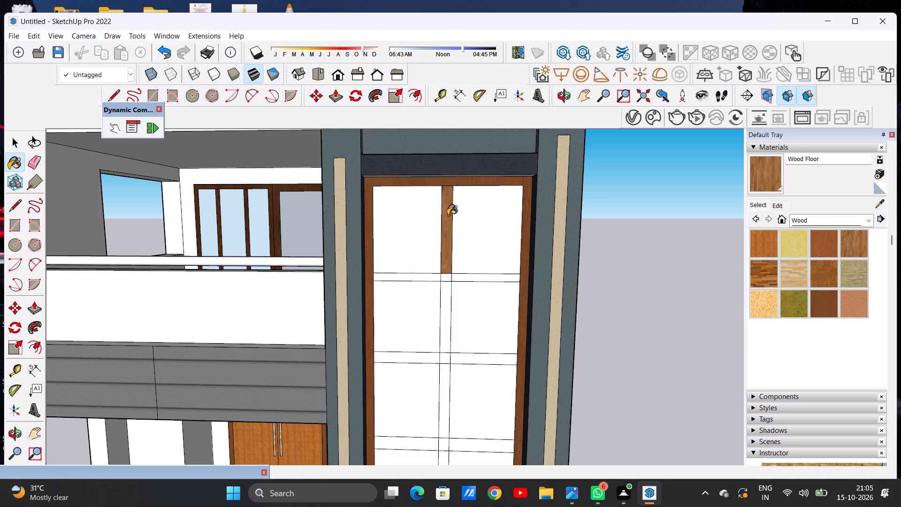
{"action": "left_click", "coordinate": [450, 183]}
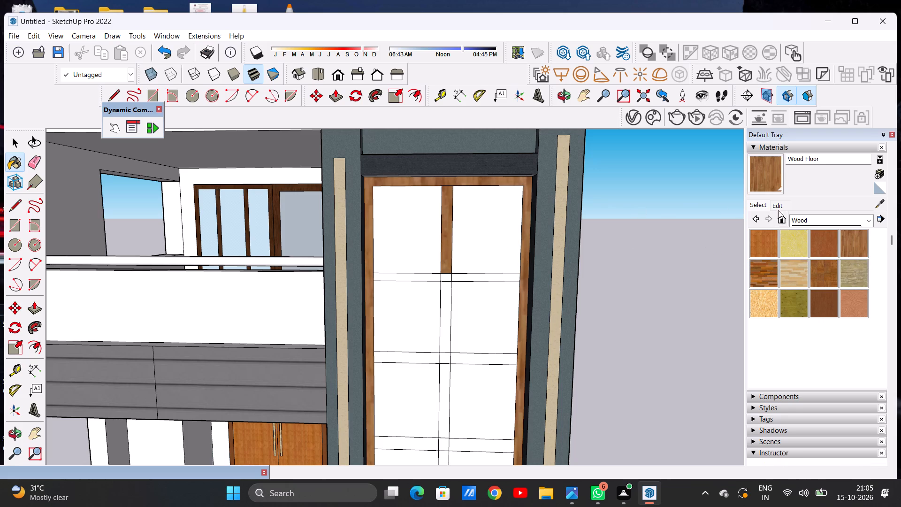
Darken the Wood Floor material's colour to a very dark brown.
{"action": "left_click", "coordinate": [778, 206]}
{"action": "left_click", "coordinate": [805, 267]}
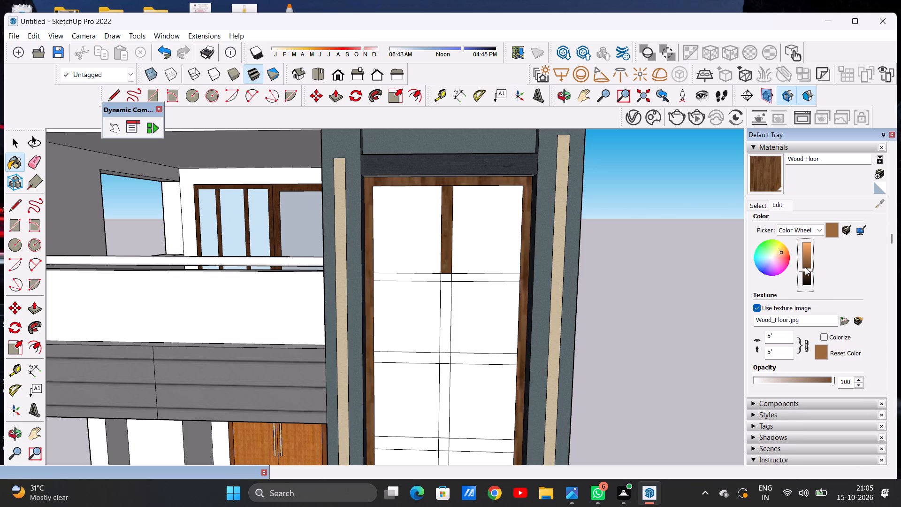
{"action": "left_click", "coordinate": [807, 274]}
Paint the tower window's upper two crossbars and the centre mullion section between them with the darkened Wood Floor.
{"action": "scroll", "coordinate": [379, 156], "scroll_direction": "down", "scroll_amount": 8}
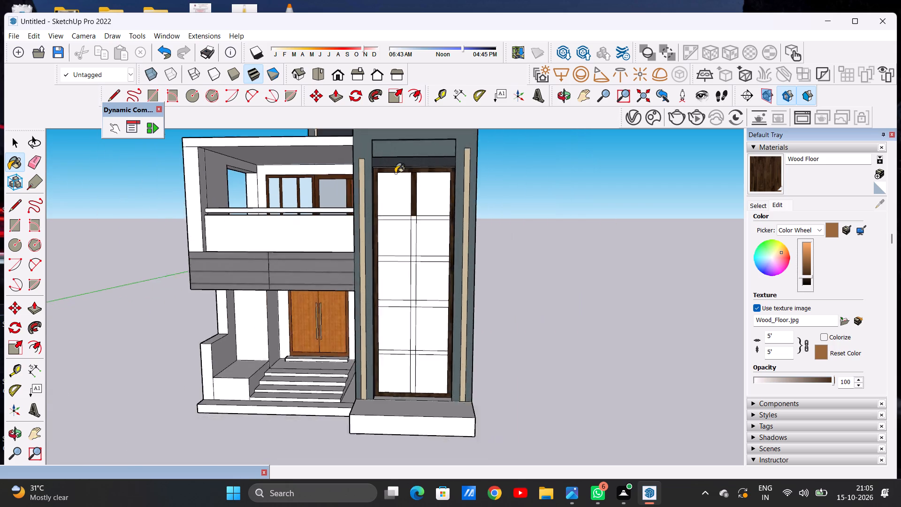
{"action": "scroll", "coordinate": [395, 173], "scroll_direction": "down", "scroll_amount": 2}
{"action": "scroll", "coordinate": [402, 247], "scroll_direction": "up", "scroll_amount": 2}
{"action": "scroll", "coordinate": [402, 247], "scroll_direction": "down", "scroll_amount": 1}
{"action": "scroll", "coordinate": [402, 248], "scroll_direction": "up", "scroll_amount": 17}
{"action": "left_click", "coordinate": [416, 167]}
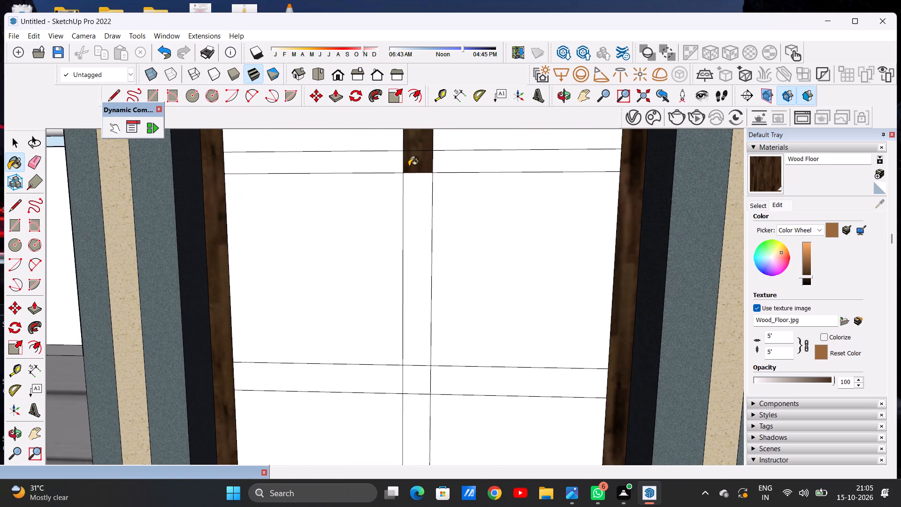
{"action": "left_click", "coordinate": [363, 166]}
{"action": "left_click", "coordinate": [452, 160]}
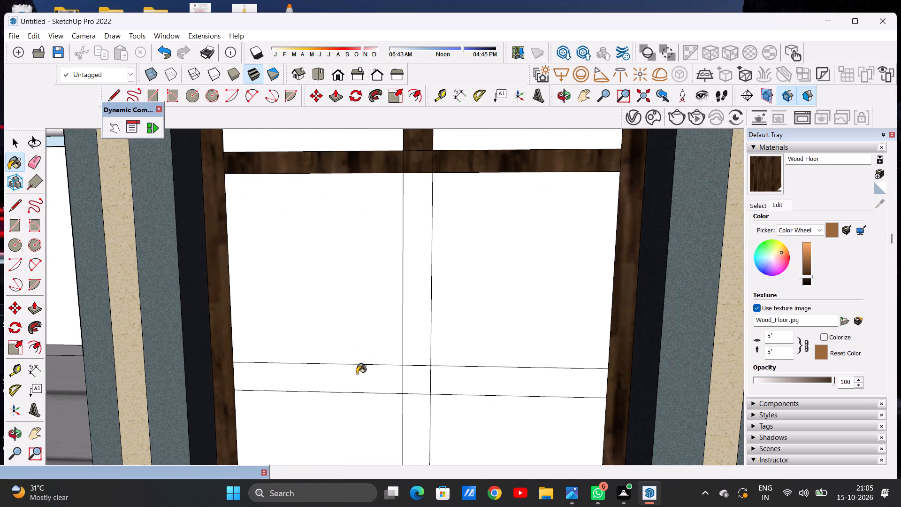
{"action": "left_click", "coordinate": [357, 374]}
{"action": "left_click", "coordinate": [409, 376]}
{"action": "left_click", "coordinate": [419, 352]}
{"action": "left_click", "coordinate": [446, 377]}
Paint the tower window's lower two crossbars and the three remaining centre mullion sections with the darkened Wood Floor.
{"action": "scroll", "coordinate": [429, 204], "scroll_direction": "down", "scroll_amount": 13}
{"action": "scroll", "coordinate": [434, 317], "scroll_direction": "up", "scroll_amount": 12}
{"action": "left_click", "coordinate": [420, 300]}
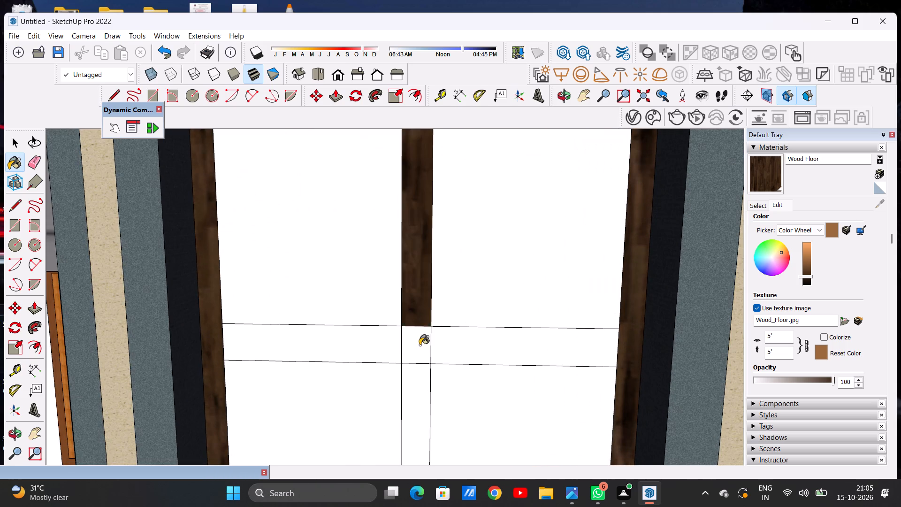
{"action": "left_click", "coordinate": [420, 345]}
{"action": "left_click", "coordinate": [382, 349]}
{"action": "left_click", "coordinate": [443, 350]}
{"action": "scroll", "coordinate": [394, 207], "scroll_direction": "down", "scroll_amount": 9}
{"action": "scroll", "coordinate": [428, 390], "scroll_direction": "up", "scroll_amount": 7}
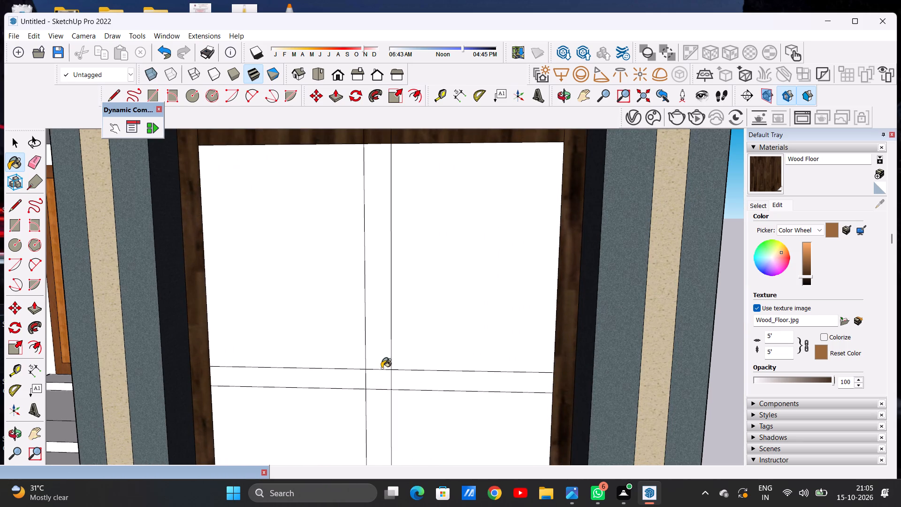
{"action": "left_click", "coordinate": [375, 340]}
{"action": "left_click", "coordinate": [381, 379]}
{"action": "left_click", "coordinate": [358, 379]}
{"action": "left_click", "coordinate": [410, 377]}
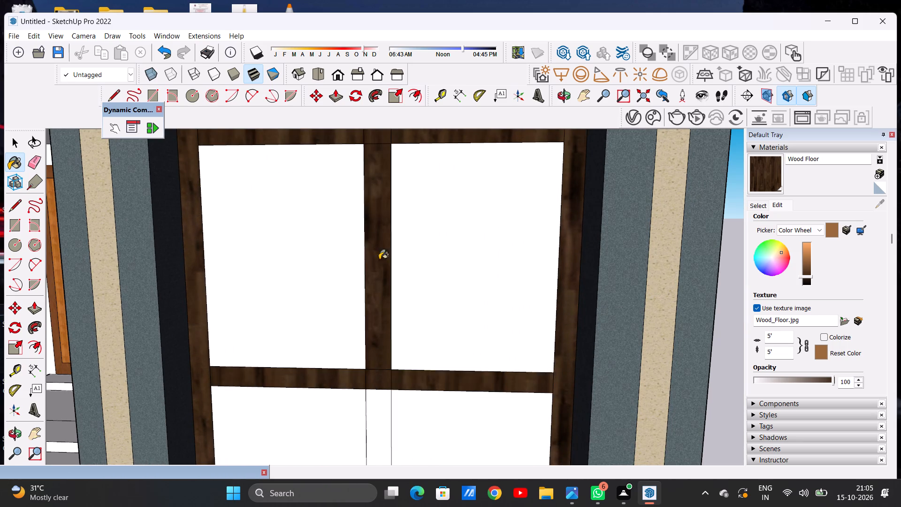
{"action": "scroll", "coordinate": [369, 244], "scroll_direction": "down", "scroll_amount": 15}
{"action": "scroll", "coordinate": [376, 345], "scroll_direction": "up", "scroll_amount": 11}
{"action": "left_click", "coordinate": [377, 292]}
{"action": "scroll", "coordinate": [388, 335], "scroll_direction": "down", "scroll_amount": 2}
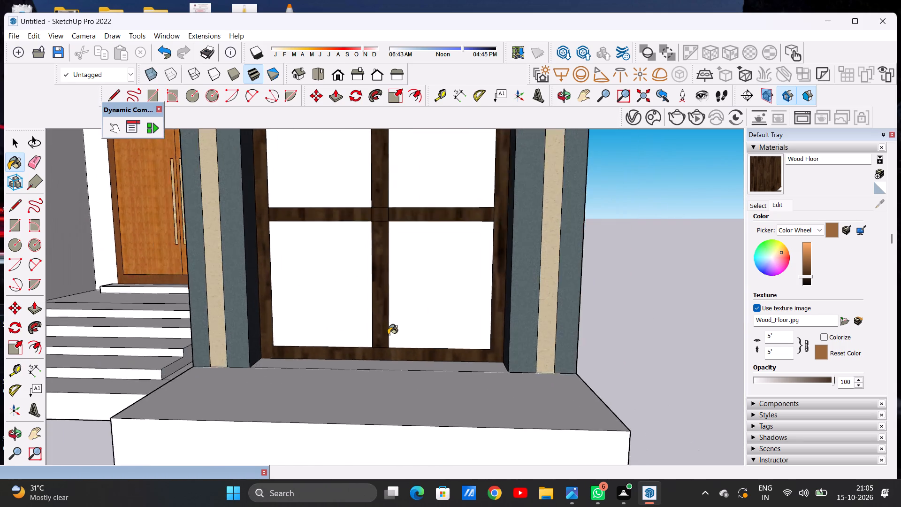
{"action": "scroll", "coordinate": [388, 335], "scroll_direction": "down", "scroll_amount": 20}
{"action": "scroll", "coordinate": [388, 335], "scroll_direction": "down", "scroll_amount": 2}
{"action": "scroll", "coordinate": [379, 301], "scroll_direction": "up", "scroll_amount": 7}
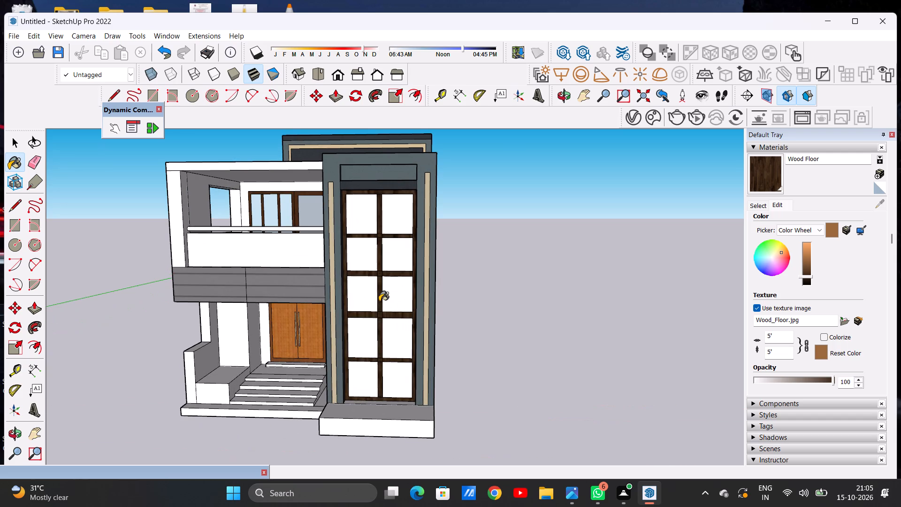
{"action": "key", "text": "space"}
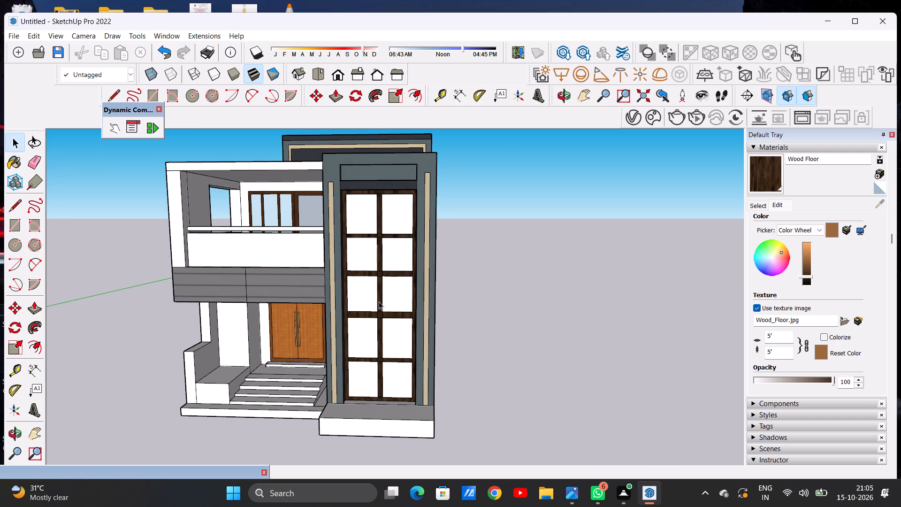
Paint the four panes in the tower window's top two rows with Translucent Glass Gray from Glass and Mirrors.
{"action": "left_click", "coordinate": [760, 208]}
{"action": "left_click", "coordinate": [802, 215]}
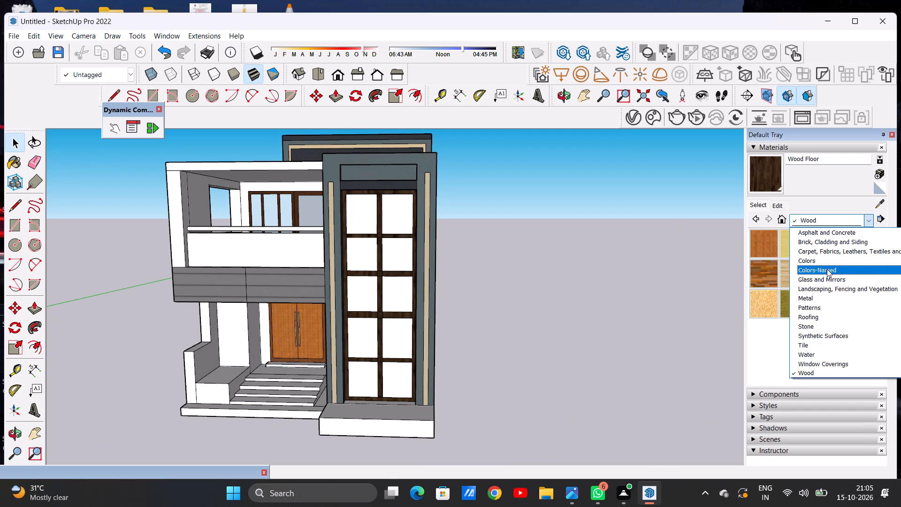
{"action": "left_click", "coordinate": [827, 269]}
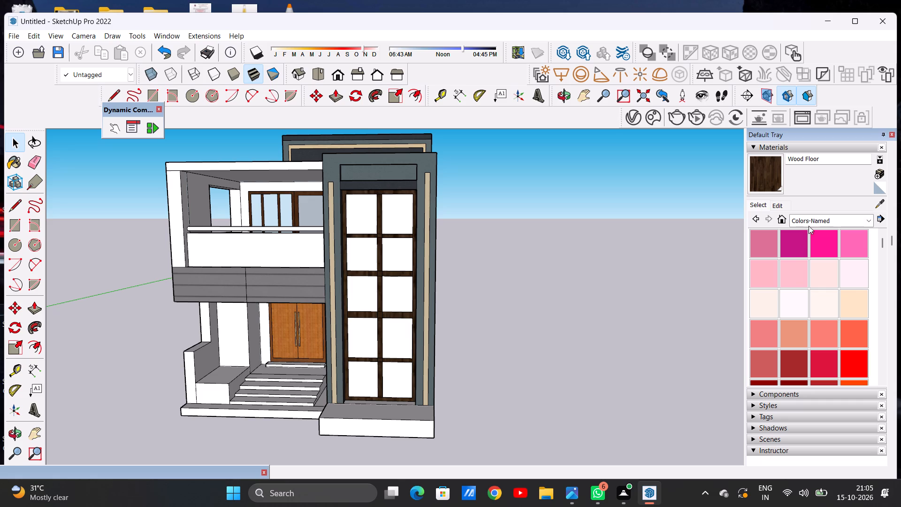
{"action": "left_click", "coordinate": [801, 224]}
{"action": "left_click", "coordinate": [810, 276]}
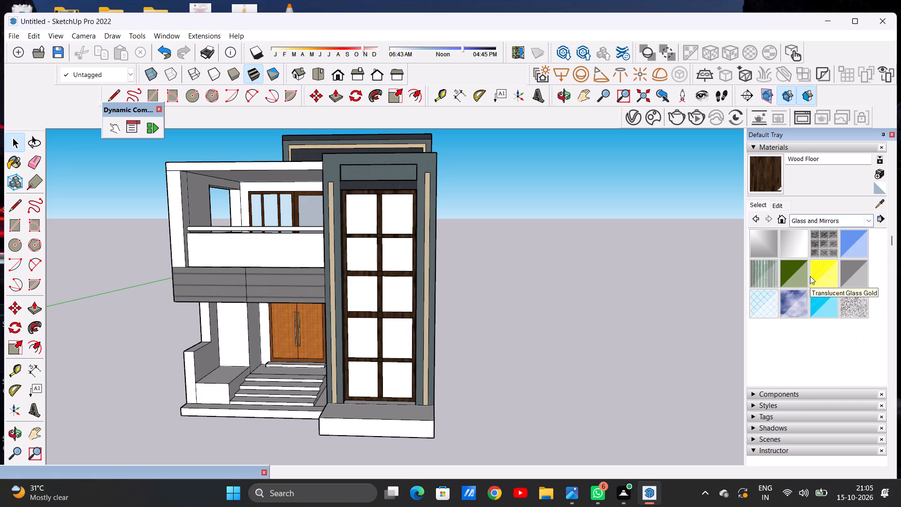
{"action": "left_click", "coordinate": [845, 278]}
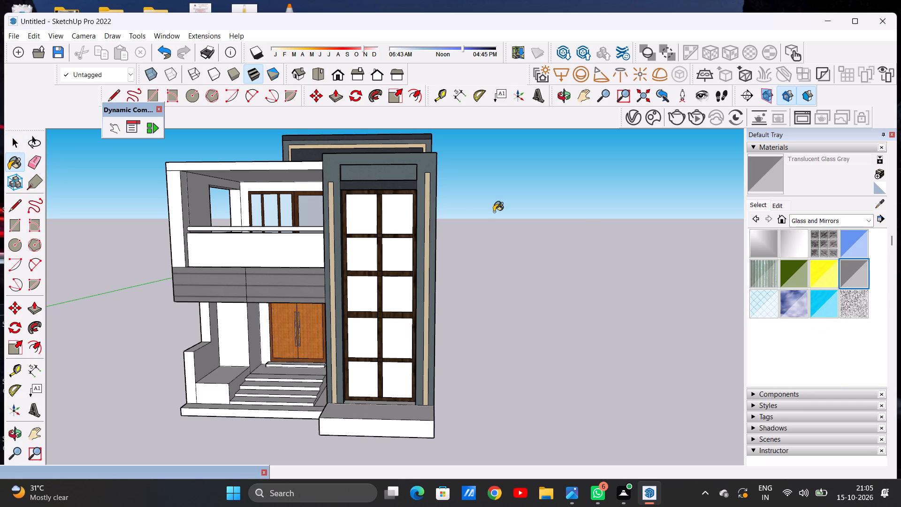
{"action": "left_click", "coordinate": [361, 223]}
{"action": "left_click", "coordinate": [394, 223]}
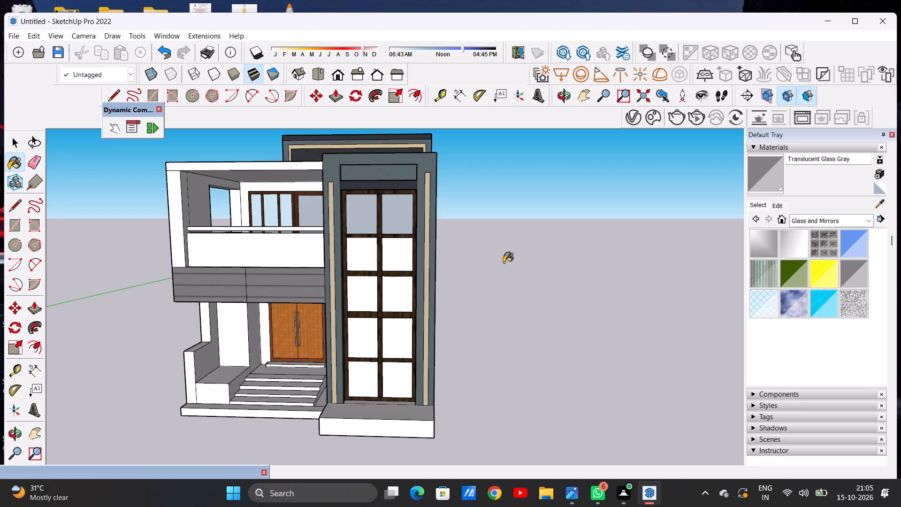
{"action": "scroll", "coordinate": [439, 284], "scroll_direction": "up", "scroll_amount": 7}
{"action": "left_click", "coordinate": [298, 241]}
{"action": "left_click", "coordinate": [364, 233]}
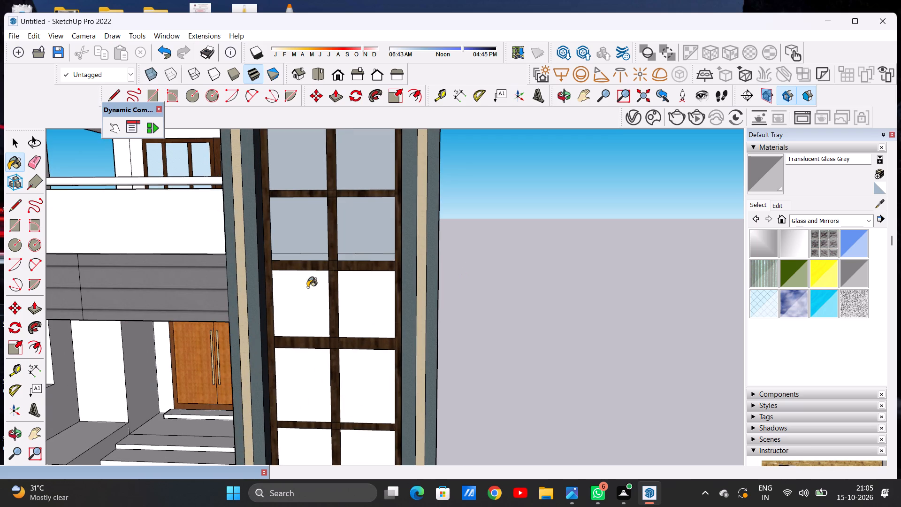
Paint the six panes in the tower window's lower three rows with Translucent Glass Gray.
{"action": "left_click", "coordinate": [307, 287]}
{"action": "left_click", "coordinate": [385, 289]}
{"action": "left_click", "coordinate": [290, 378]}
{"action": "left_click", "coordinate": [344, 380]}
{"action": "scroll", "coordinate": [341, 214], "scroll_direction": "down", "scroll_amount": 6}
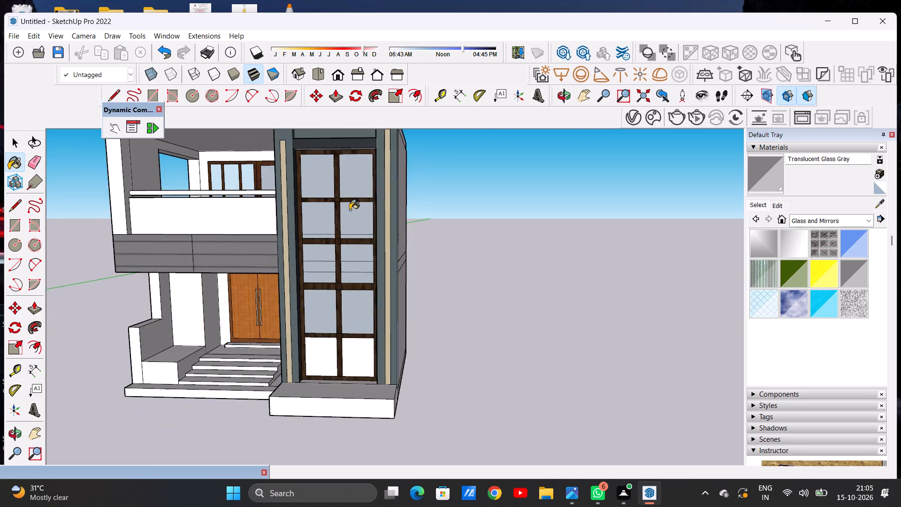
{"action": "scroll", "coordinate": [344, 358], "scroll_direction": "up", "scroll_amount": 6}
{"action": "left_click", "coordinate": [324, 360]}
{"action": "left_click", "coordinate": [361, 357]}
{"action": "scroll", "coordinate": [364, 260], "scroll_direction": "down", "scroll_amount": 12}
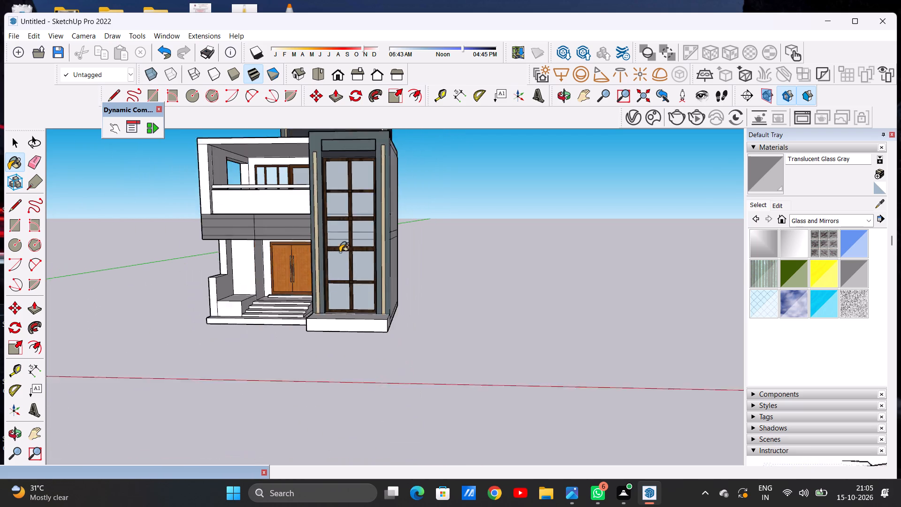
Examine the glazed tower window and the house's front facade from several angles.
{"action": "scroll", "coordinate": [359, 236], "scroll_direction": "up", "scroll_amount": 1}
{"action": "middle_click", "coordinate": [282, 253]}
{"action": "scroll", "coordinate": [346, 224], "scroll_direction": "up", "scroll_amount": 6}
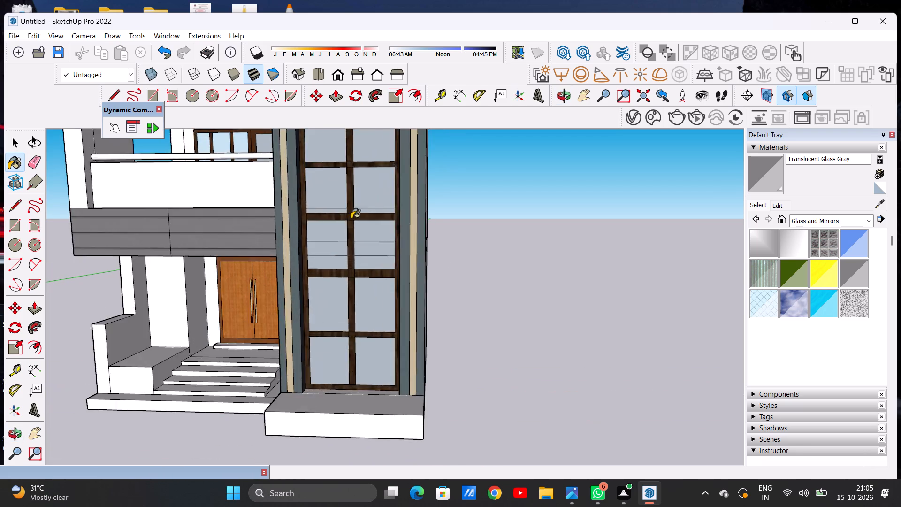
{"action": "middle_click_drag", "start_coordinate": [369, 210], "coordinate": [411, 277]}
{"action": "scroll", "coordinate": [402, 238], "scroll_direction": "down", "scroll_amount": 7}
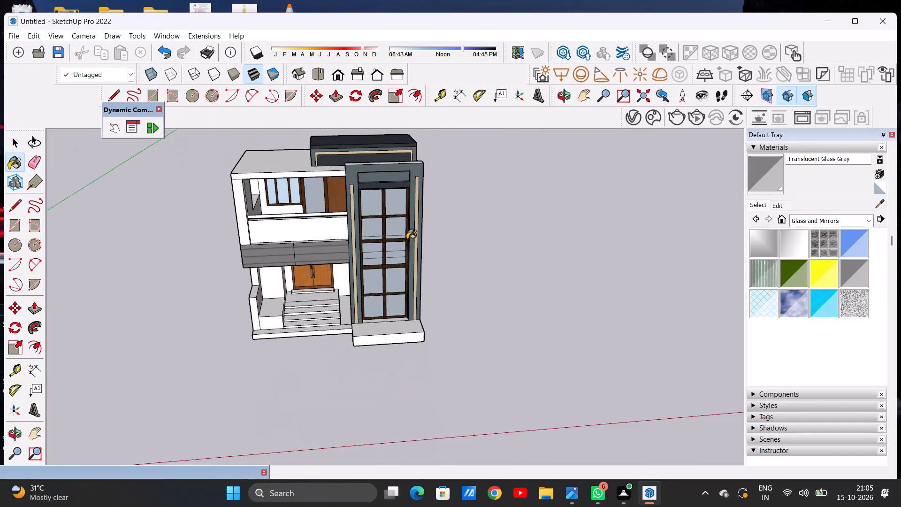
{"action": "scroll", "coordinate": [407, 239], "scroll_direction": "down", "scroll_amount": 5}
{"action": "scroll", "coordinate": [395, 262], "scroll_direction": "up", "scroll_amount": 7}
{"action": "middle_click_drag", "start_coordinate": [397, 270], "coordinate": [425, 256]}
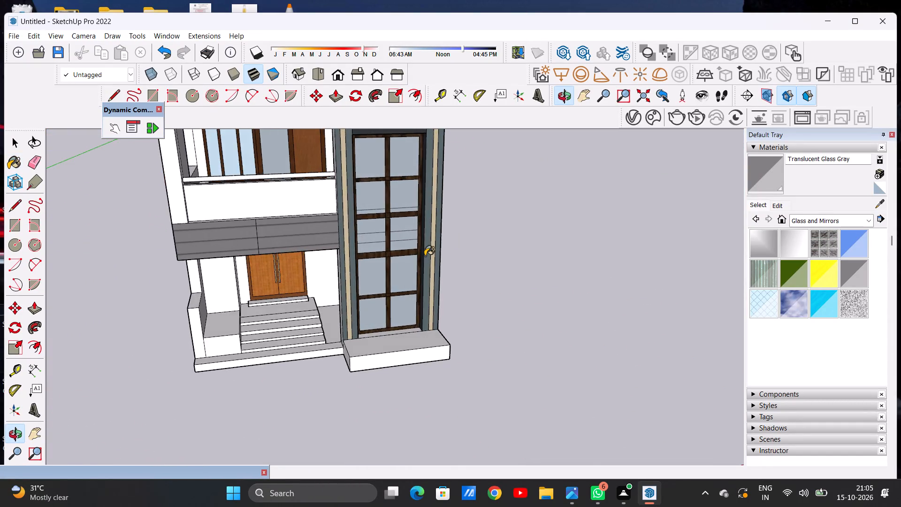
Examine the whole front facade of the house with its glazed tower from a distance.
{"action": "scroll", "coordinate": [405, 234], "scroll_direction": "down", "scroll_amount": 11}
{"action": "middle_click_drag", "start_coordinate": [381, 243], "coordinate": [339, 202]}
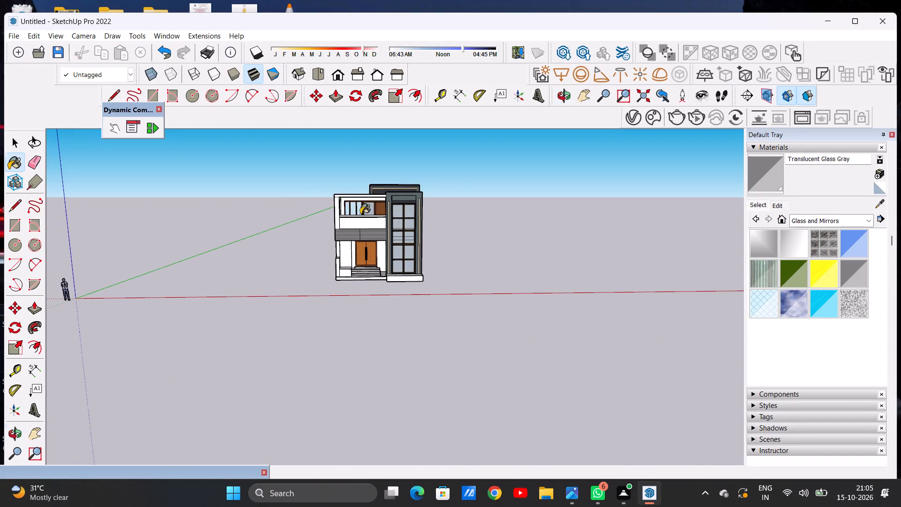
{"action": "scroll", "coordinate": [389, 219], "scroll_direction": "up", "scroll_amount": 9}
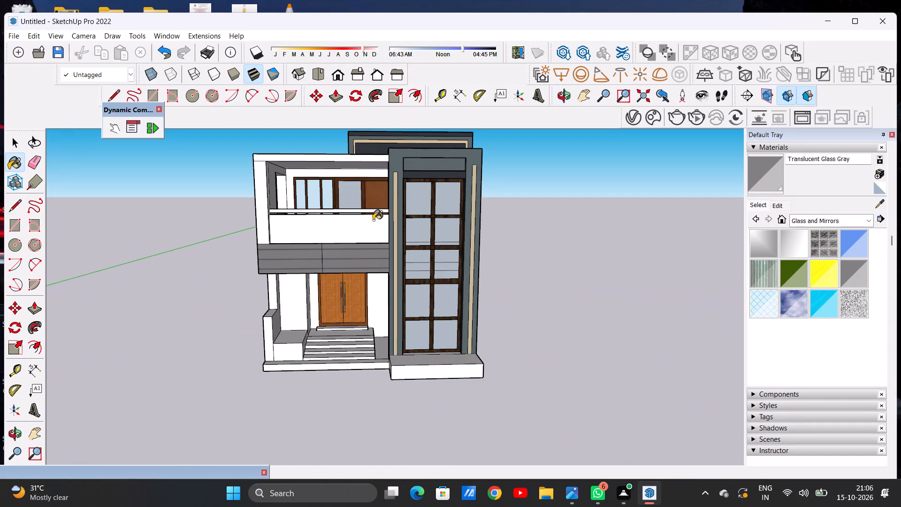
{"action": "key", "text": "space"}
{"action": "scroll", "coordinate": [328, 216], "scroll_direction": "down", "scroll_amount": 2}
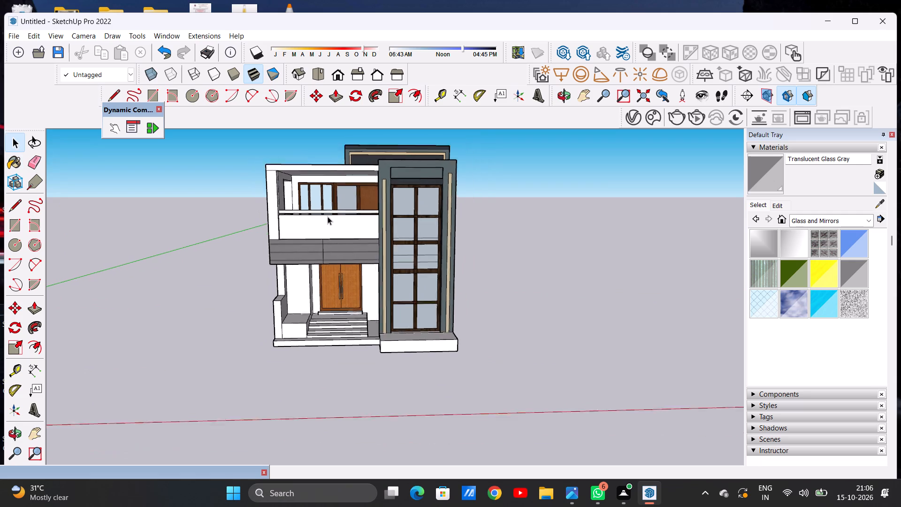
{"action": "scroll", "coordinate": [328, 216], "scroll_direction": "down", "scroll_amount": 5}
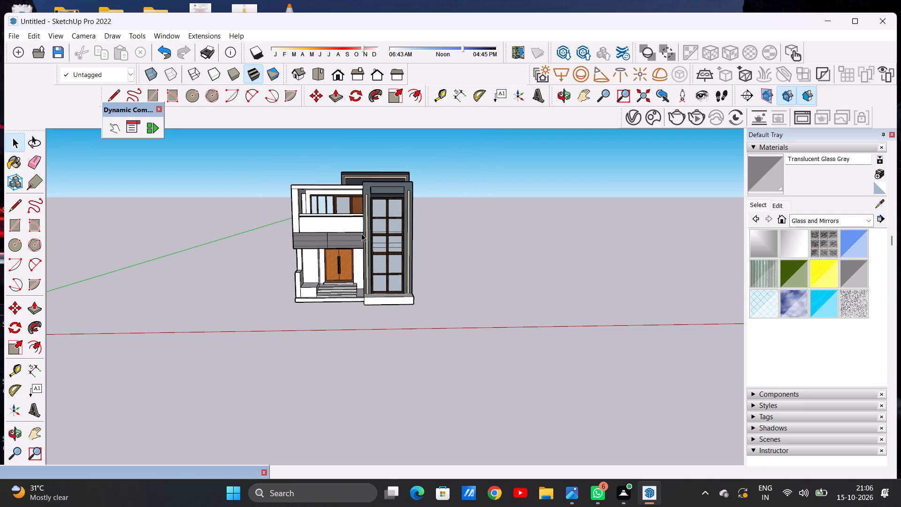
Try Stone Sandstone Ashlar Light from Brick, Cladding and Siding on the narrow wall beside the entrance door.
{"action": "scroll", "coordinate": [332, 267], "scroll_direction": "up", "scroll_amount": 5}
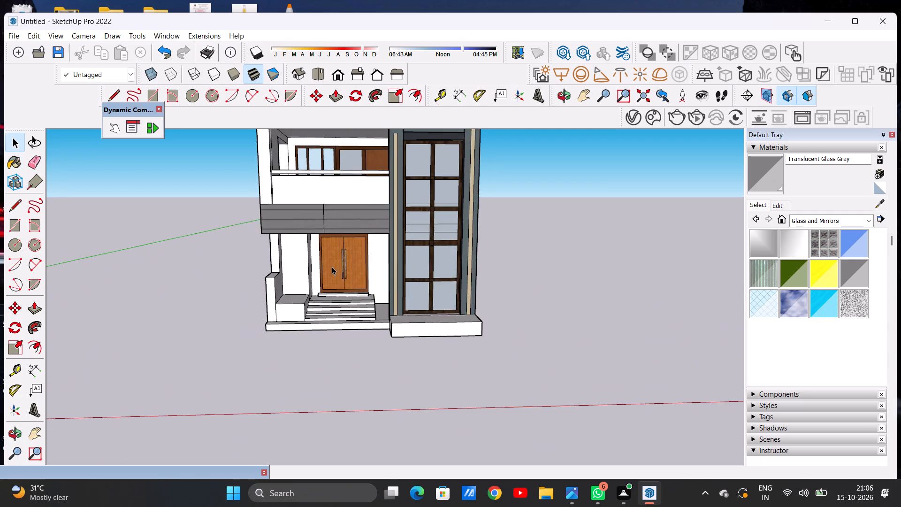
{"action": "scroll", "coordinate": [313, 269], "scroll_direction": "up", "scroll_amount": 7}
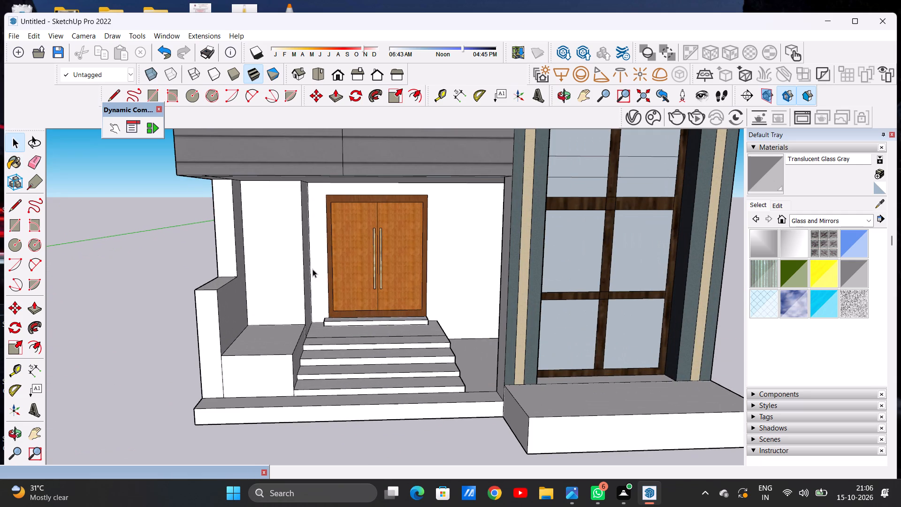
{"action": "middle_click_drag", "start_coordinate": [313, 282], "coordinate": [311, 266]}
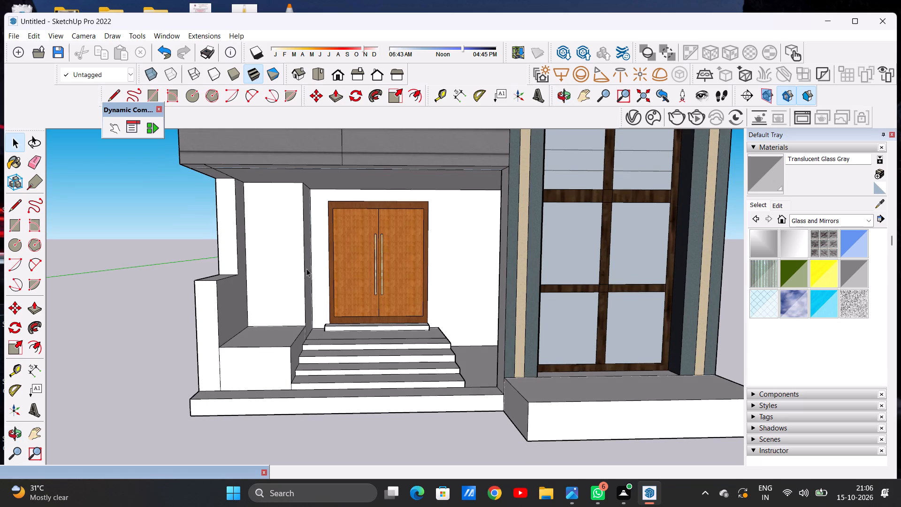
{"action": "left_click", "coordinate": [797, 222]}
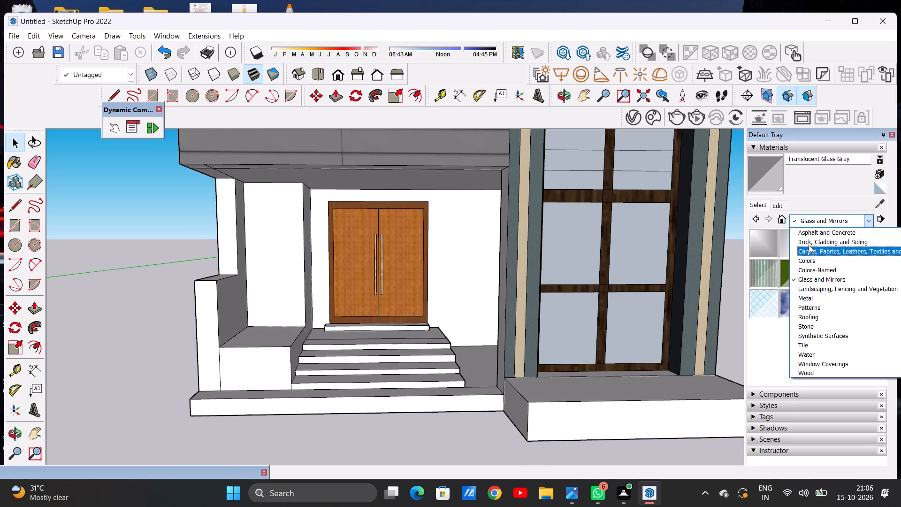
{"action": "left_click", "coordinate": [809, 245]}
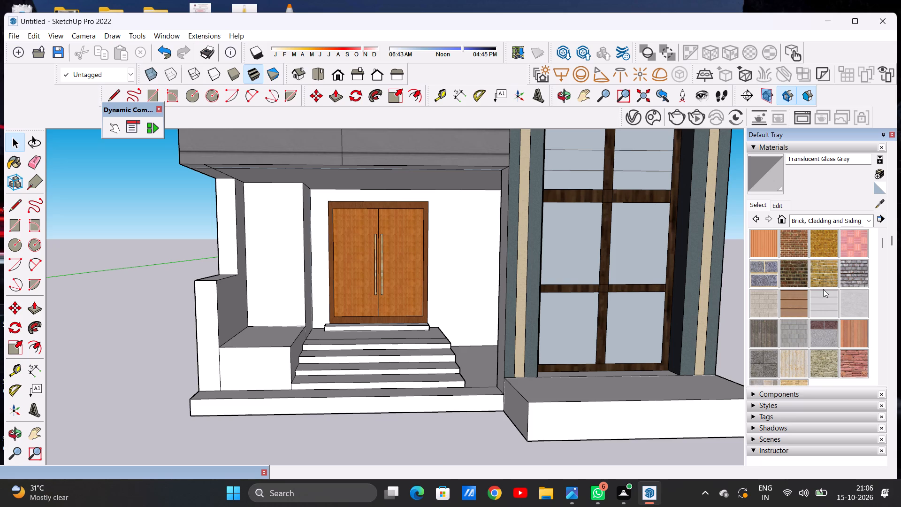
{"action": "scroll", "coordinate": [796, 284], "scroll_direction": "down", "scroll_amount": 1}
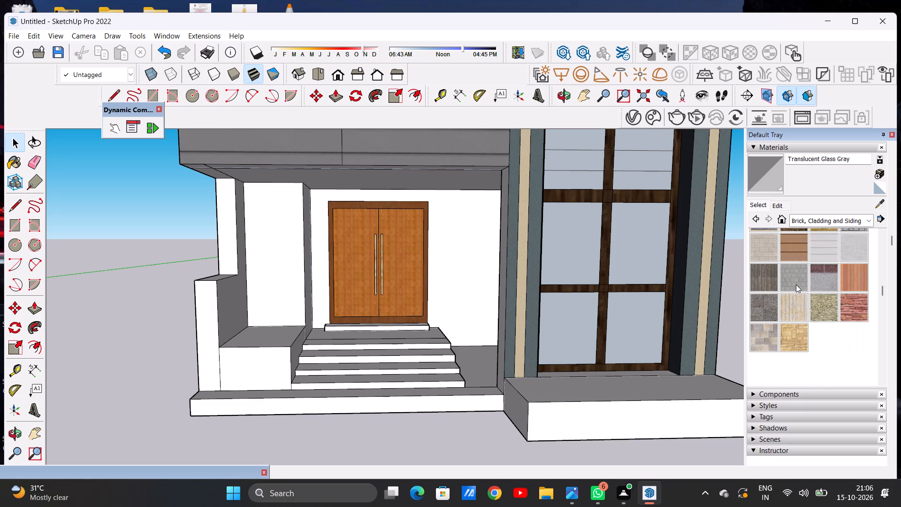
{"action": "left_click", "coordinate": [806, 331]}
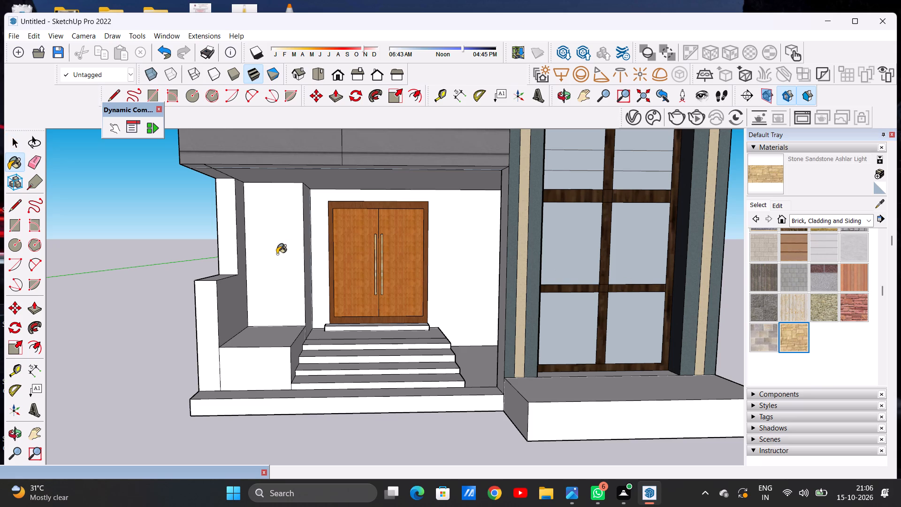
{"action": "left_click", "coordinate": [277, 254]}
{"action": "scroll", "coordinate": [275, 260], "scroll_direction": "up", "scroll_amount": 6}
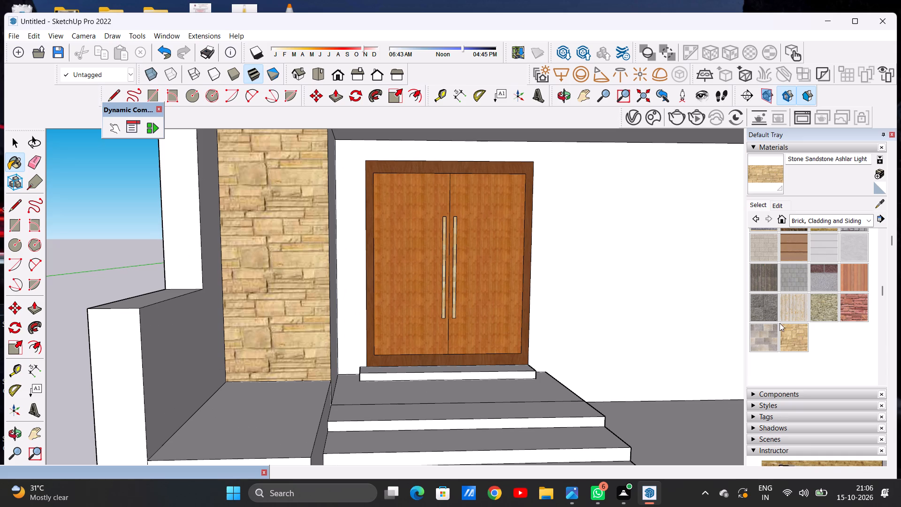
Paint the narrow wall beside the entrance door with Stone Coursed Rough and check it from several angles.
{"action": "left_click", "coordinate": [817, 303]}
{"action": "left_click", "coordinate": [303, 294]}
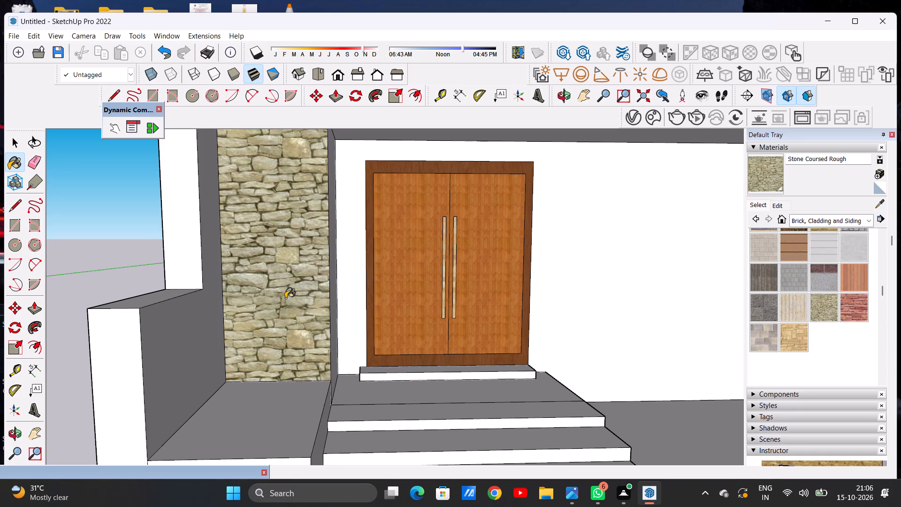
{"action": "middle_click_drag", "start_coordinate": [326, 274], "coordinate": [281, 307]}
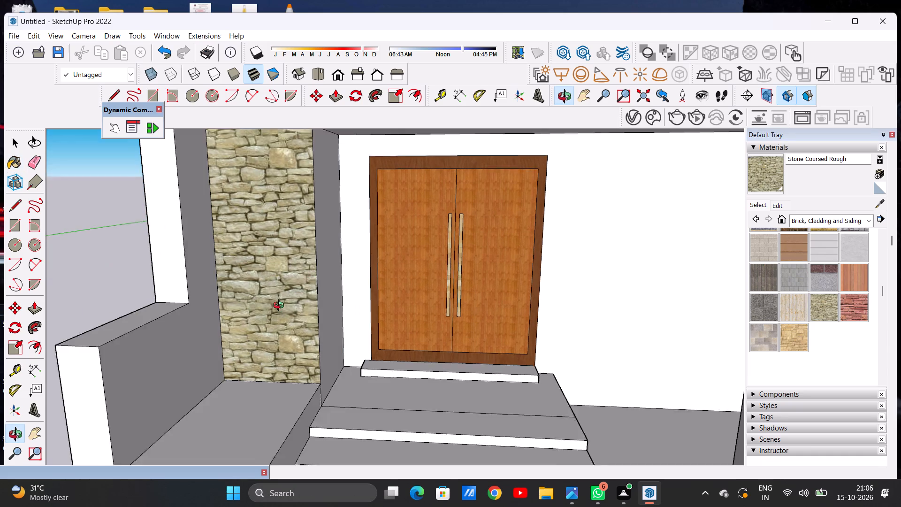
{"action": "middle_click_drag", "start_coordinate": [281, 307], "coordinate": [271, 325]}
{"action": "scroll", "coordinate": [286, 316], "scroll_direction": "down", "scroll_amount": 6}
{"action": "middle_click_drag", "start_coordinate": [265, 332], "coordinate": [286, 254]}
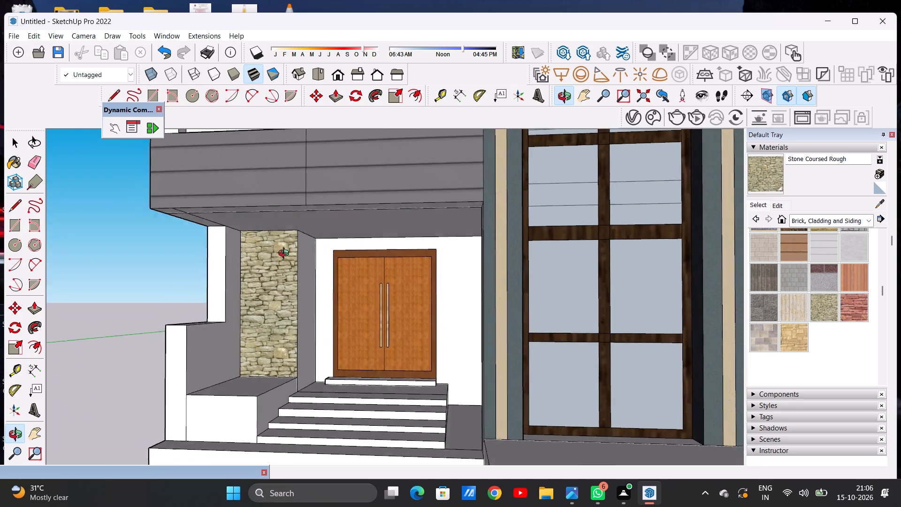
{"action": "middle_click_drag", "start_coordinate": [286, 254], "coordinate": [291, 245]}
{"action": "scroll", "coordinate": [259, 274], "scroll_direction": "up", "scroll_amount": 3}
{"action": "key", "text": "space"}
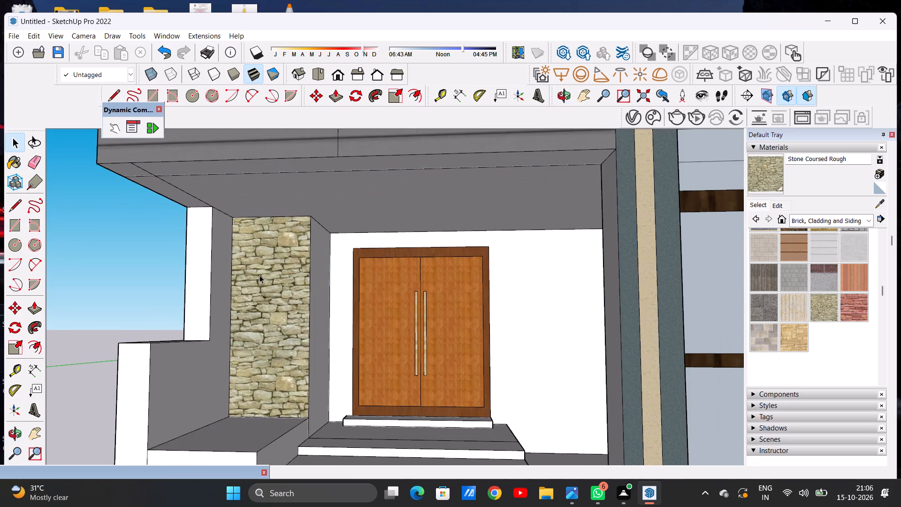
Paint the wall surrounding the entrance double door with 0035_Tan from Colors-Named.
{"action": "scroll", "coordinate": [92, 492], "scroll_direction": "down", "scroll_amount": 6}
{"action": "scroll", "coordinate": [230, 369], "scroll_direction": "down", "scroll_amount": 8}
{"action": "middle_click_drag", "start_coordinate": [380, 352], "coordinate": [402, 385]}
{"action": "middle_click_drag", "start_coordinate": [402, 385], "coordinate": [415, 351]}
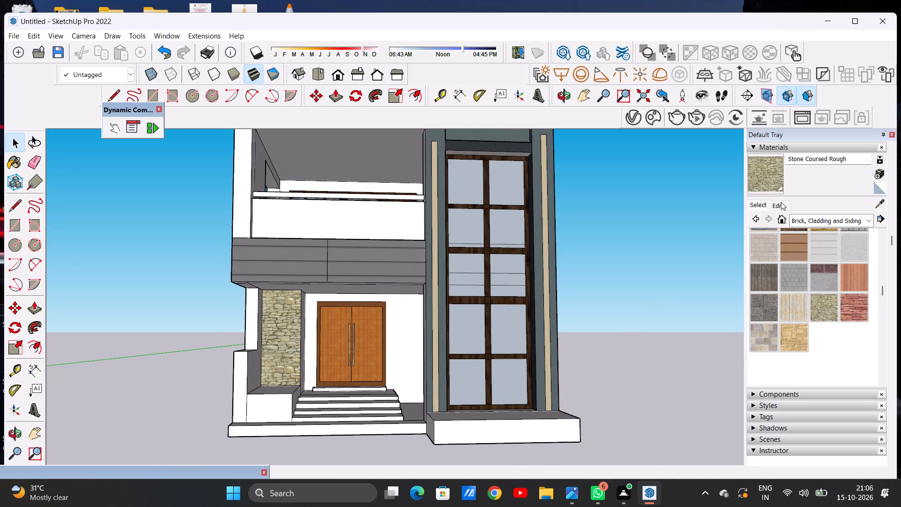
{"action": "left_click", "coordinate": [802, 222]}
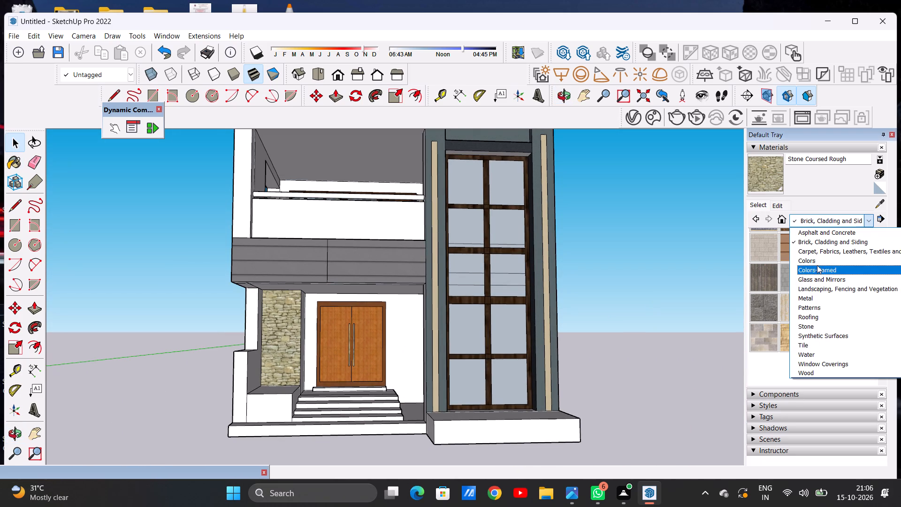
{"action": "left_click", "coordinate": [817, 265]}
{"action": "scroll", "coordinate": [818, 263], "scroll_direction": "down", "scroll_amount": 2}
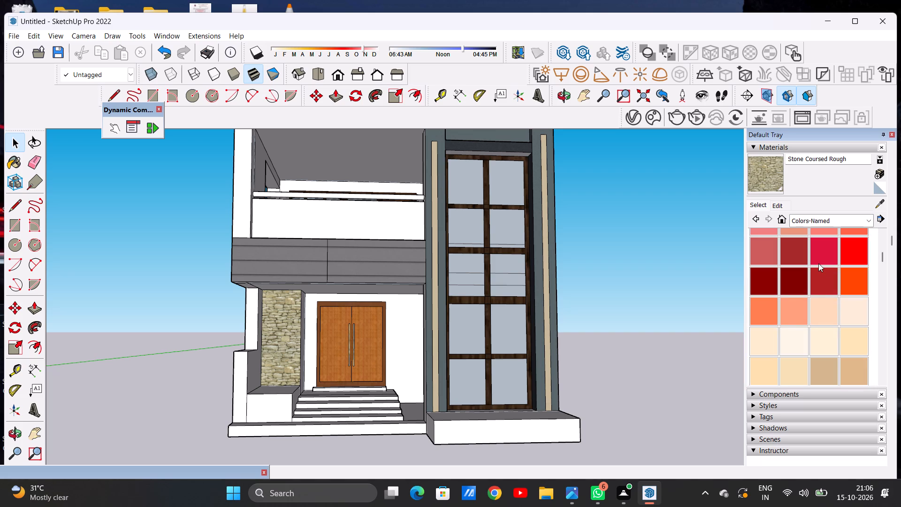
{"action": "scroll", "coordinate": [828, 285], "scroll_direction": "down", "scroll_amount": 1}
{"action": "left_click", "coordinate": [824, 308]}
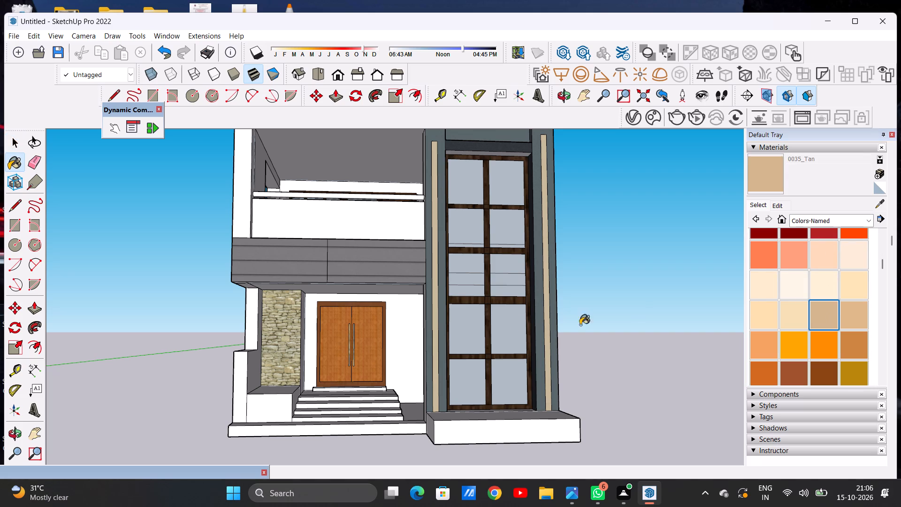
{"action": "left_click", "coordinate": [412, 332]}
Paint the return face beside the stone wall and the porch side wall next to the tower with 0035_Tan.
{"action": "scroll", "coordinate": [388, 345], "scroll_direction": "up", "scroll_amount": 7}
{"action": "middle_click", "coordinate": [389, 339]}
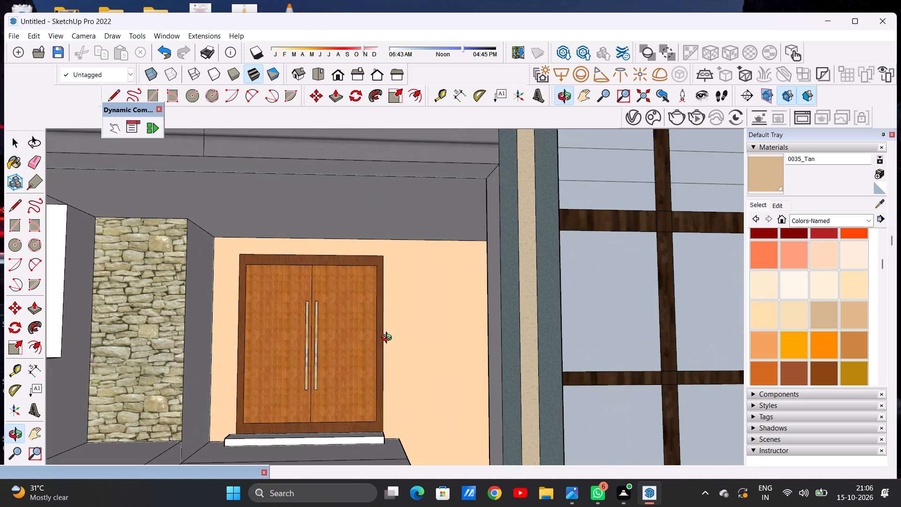
{"action": "middle_click_drag", "start_coordinate": [359, 360], "coordinate": [301, 400]}
{"action": "left_click", "coordinate": [206, 348]}
{"action": "scroll", "coordinate": [276, 320], "scroll_direction": "down", "scroll_amount": 6}
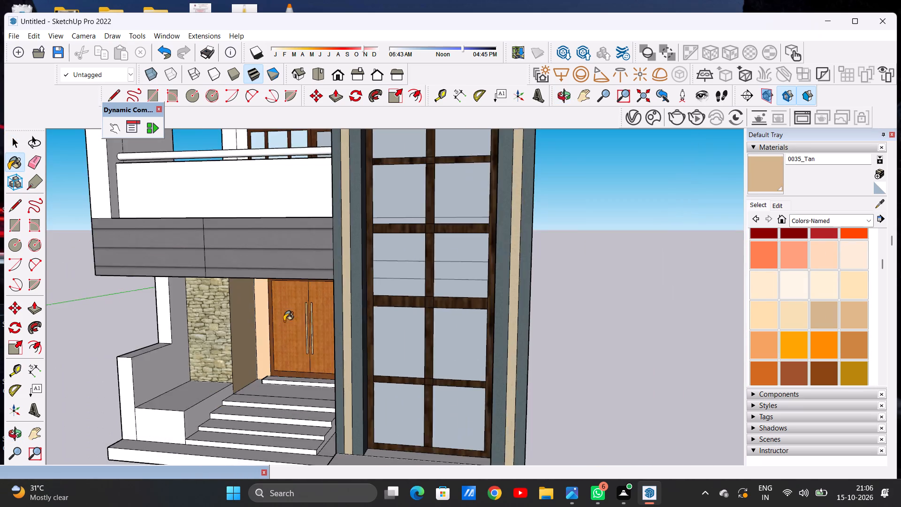
{"action": "middle_click_drag", "start_coordinate": [255, 338], "coordinate": [477, 320]}
{"action": "scroll", "coordinate": [427, 317], "scroll_direction": "up", "scroll_amount": 4}
{"action": "scroll", "coordinate": [404, 321], "scroll_direction": "down", "scroll_amount": 1}
{"action": "scroll", "coordinate": [404, 321], "scroll_direction": "up", "scroll_amount": 2}
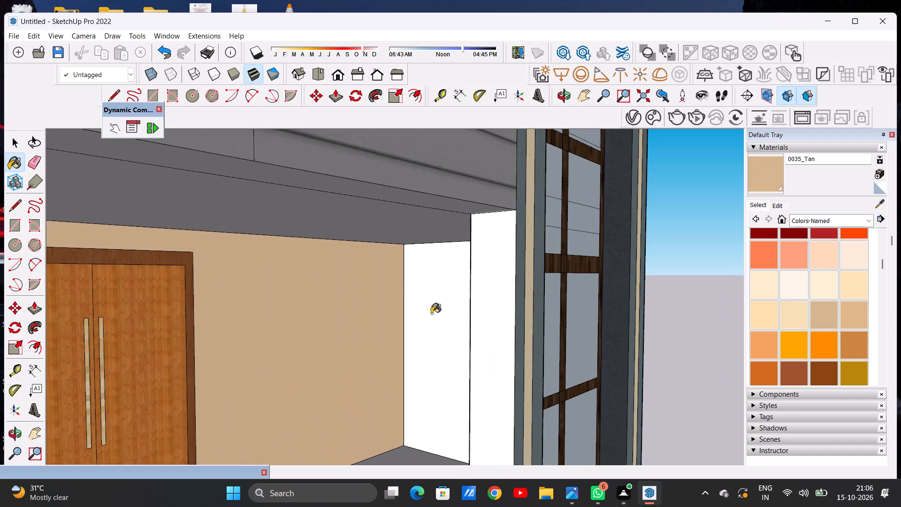
{"action": "left_click", "coordinate": [432, 313]}
Paint the upper balcony's back wall and the side wall containing the opening with 0035_Tan.
{"action": "scroll", "coordinate": [292, 336], "scroll_direction": "down", "scroll_amount": 12}
{"action": "middle_click_drag", "start_coordinate": [168, 334], "coordinate": [0, 323]}
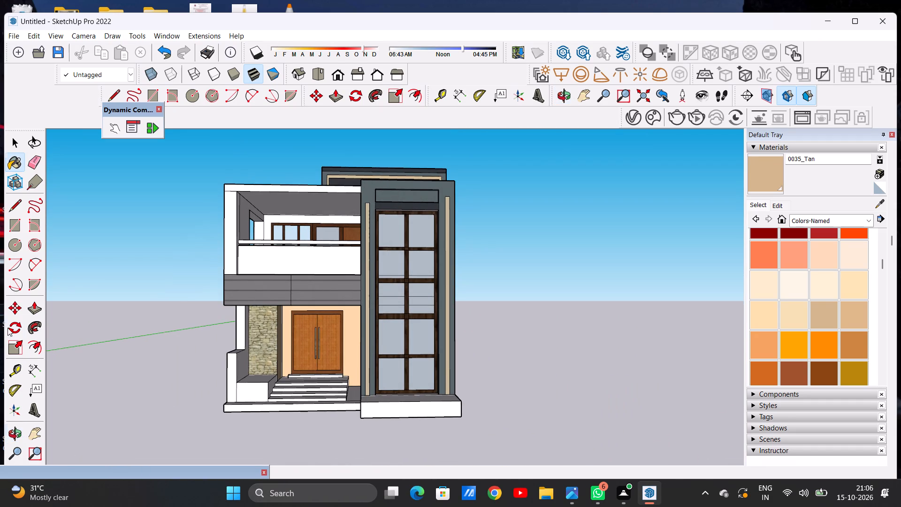
{"action": "middle_click_drag", "start_coordinate": [261, 304], "coordinate": [225, 360]}
{"action": "scroll", "coordinate": [230, 351], "scroll_direction": "down", "scroll_amount": 4}
{"action": "scroll", "coordinate": [260, 281], "scroll_direction": "up", "scroll_amount": 4}
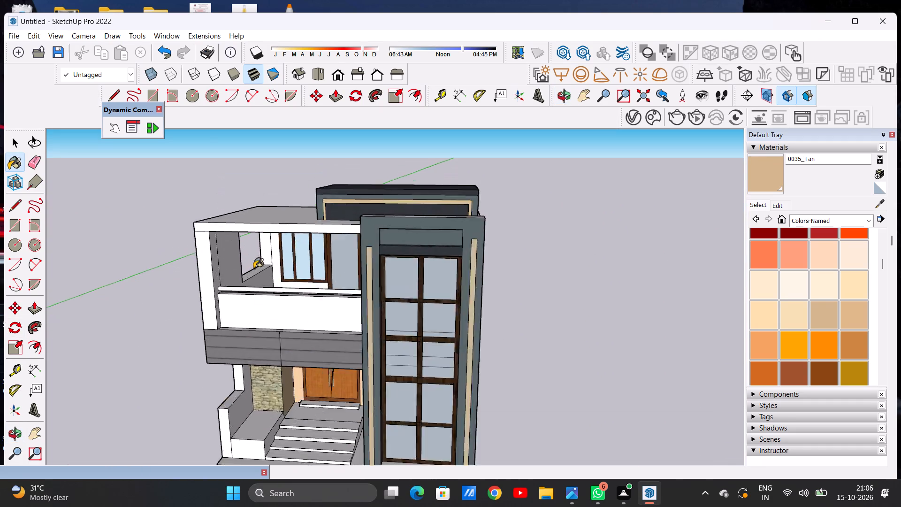
{"action": "scroll", "coordinate": [254, 268], "scroll_direction": "up", "scroll_amount": 8}
{"action": "scroll", "coordinate": [280, 255], "scroll_direction": "down", "scroll_amount": 1}
{"action": "scroll", "coordinate": [280, 255], "scroll_direction": "up", "scroll_amount": 5}
{"action": "left_click", "coordinate": [282, 255]}
{"action": "left_click", "coordinate": [242, 357]}
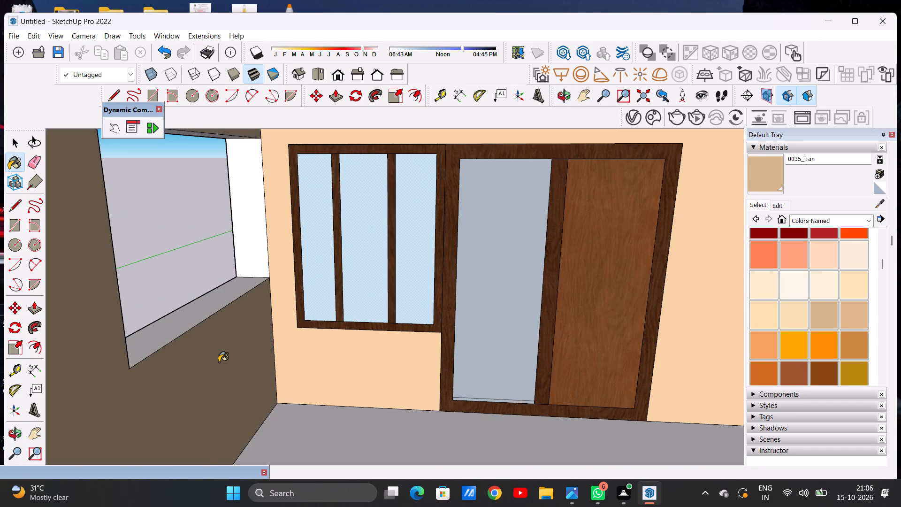
Paint the far jamb, sill and head of the balcony side wall's opening with 0035_Tan.
{"action": "scroll", "coordinate": [230, 352], "scroll_direction": "down", "scroll_amount": 9}
{"action": "middle_click_drag", "start_coordinate": [297, 349], "coordinate": [304, 320]}
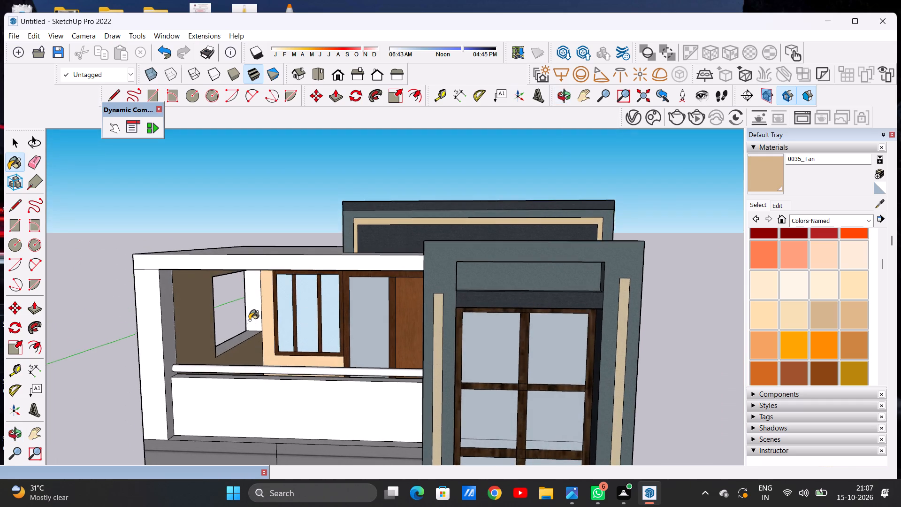
{"action": "scroll", "coordinate": [248, 316], "scroll_direction": "up", "scroll_amount": 10}
{"action": "left_click", "coordinate": [257, 308]}
{"action": "left_click", "coordinate": [240, 368]}
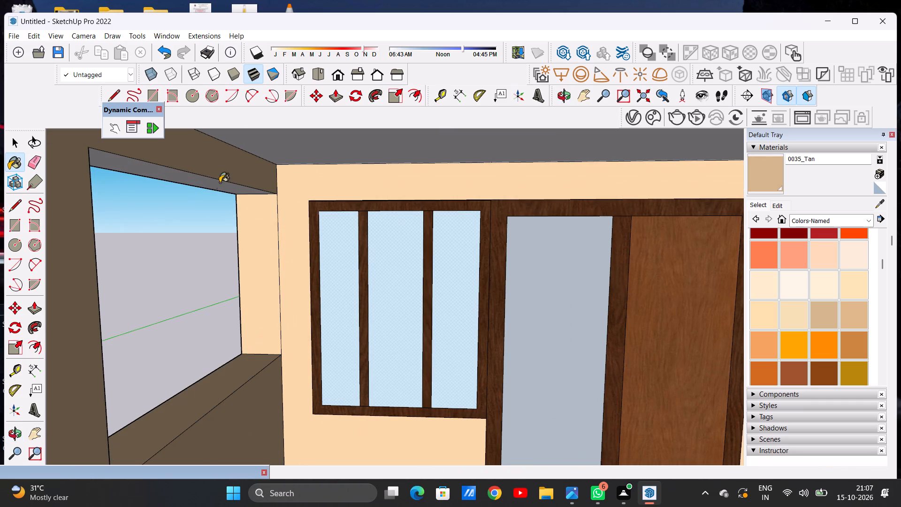
{"action": "left_click", "coordinate": [217, 189]}
Paint the balcony's side wall next to the tower and the inner face of its outer corner pillar with 0035_Tan.
{"action": "scroll", "coordinate": [286, 251], "scroll_direction": "down", "scroll_amount": 6}
{"action": "middle_click_drag", "start_coordinate": [299, 301], "coordinate": [446, 307]}
{"action": "scroll", "coordinate": [523, 282], "scroll_direction": "up", "scroll_amount": 5}
{"action": "left_click", "coordinate": [562, 269]}
{"action": "scroll", "coordinate": [445, 290], "scroll_direction": "down", "scroll_amount": 3}
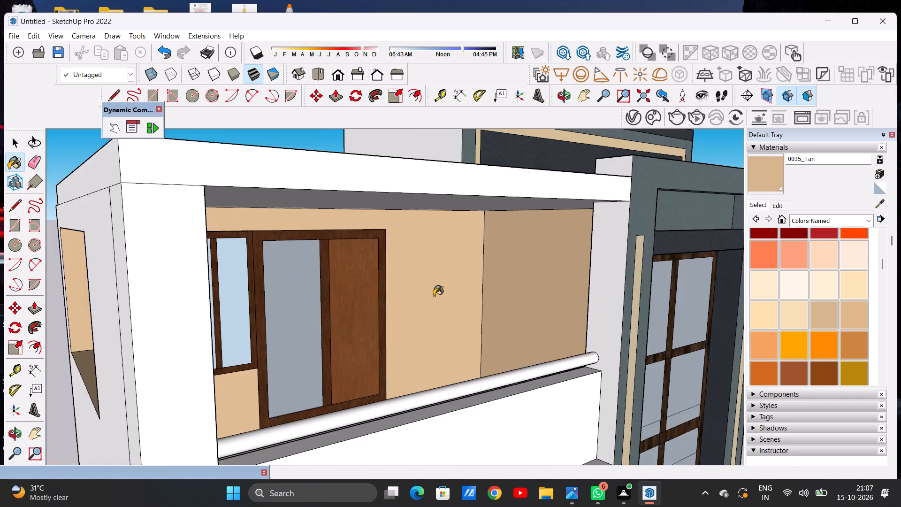
{"action": "scroll", "coordinate": [434, 296], "scroll_direction": "down", "scroll_amount": 8}
{"action": "middle_click_drag", "start_coordinate": [412, 316], "coordinate": [262, 294]}
{"action": "scroll", "coordinate": [241, 302], "scroll_direction": "up", "scroll_amount": 5}
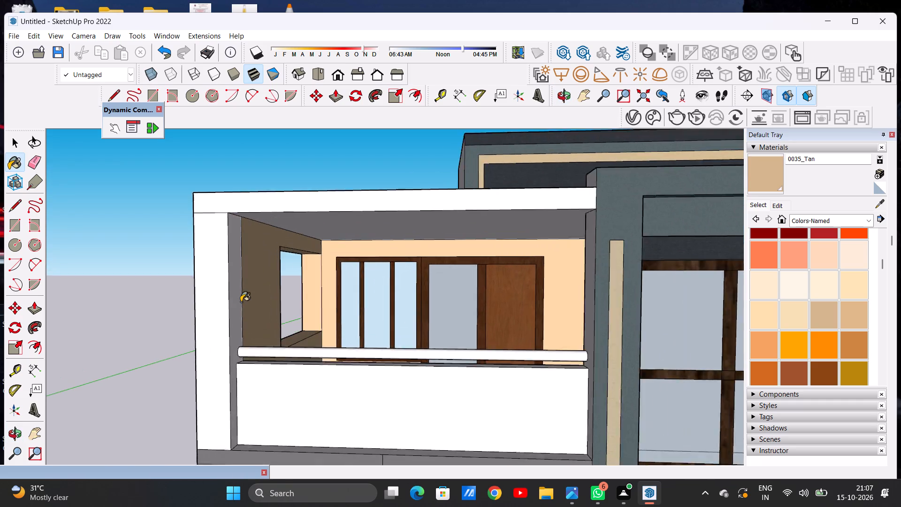
{"action": "scroll", "coordinate": [241, 302], "scroll_direction": "up", "scroll_amount": 5}
{"action": "left_click", "coordinate": [236, 306]}
Paint the front faces of the upper floor's corner pillar and top beam with 0035_Tan.
{"action": "scroll", "coordinate": [248, 303], "scroll_direction": "down", "scroll_amount": 11}
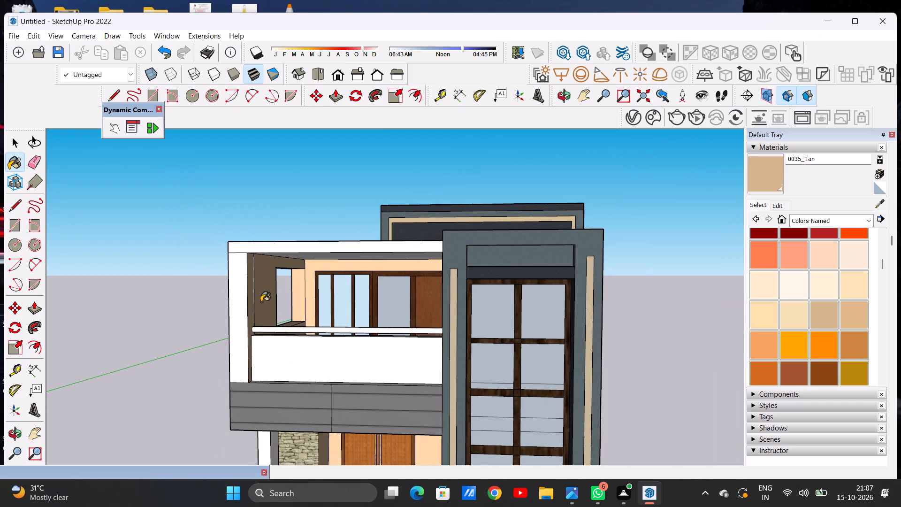
{"action": "scroll", "coordinate": [336, 290], "scroll_direction": "down", "scroll_amount": 4}
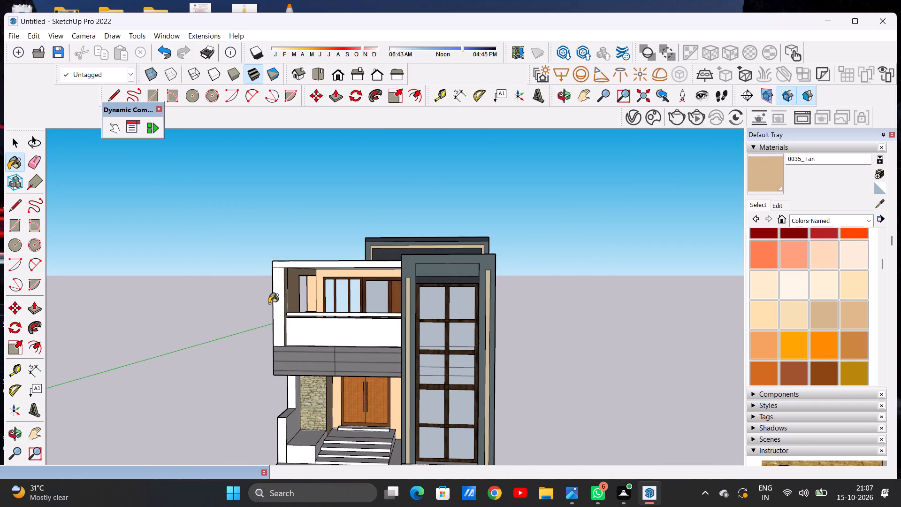
{"action": "scroll", "coordinate": [269, 303], "scroll_direction": "up", "scroll_amount": 6}
{"action": "left_click", "coordinate": [287, 292]}
{"action": "left_click", "coordinate": [283, 233]}
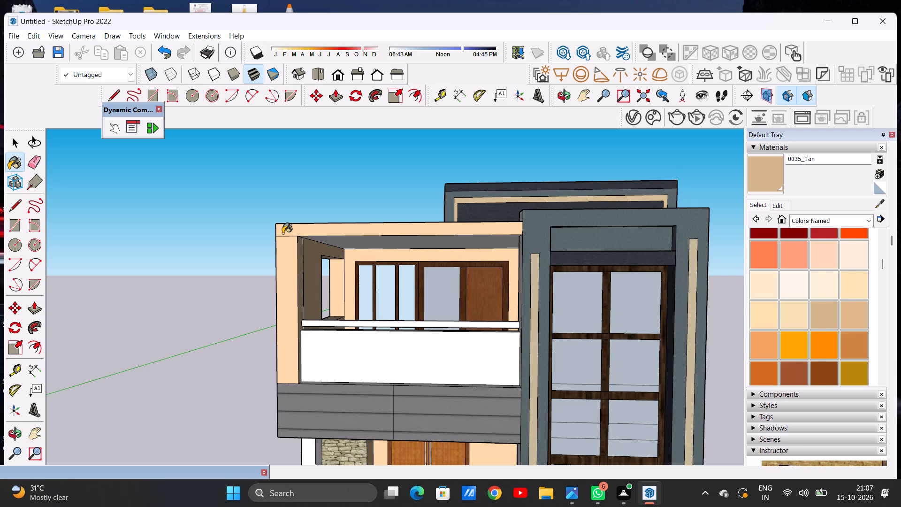
Paint the front face of the ground-floor outer wall beside the stone cladding with 0035_Tan.
{"action": "scroll", "coordinate": [367, 222], "scroll_direction": "down", "scroll_amount": 11}
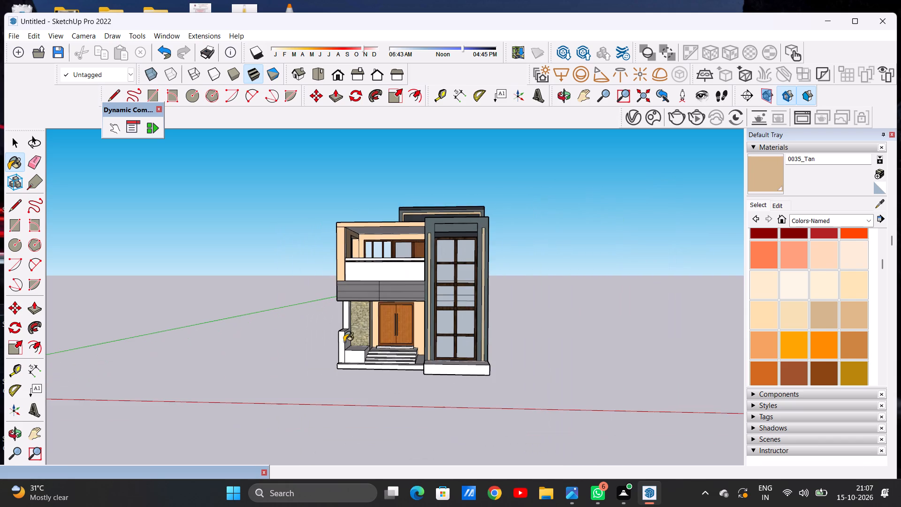
{"action": "scroll", "coordinate": [343, 341], "scroll_direction": "up", "scroll_amount": 12}
{"action": "scroll", "coordinate": [351, 304], "scroll_direction": "up", "scroll_amount": 1}
{"action": "scroll", "coordinate": [351, 304], "scroll_direction": "down", "scroll_amount": 1}
{"action": "scroll", "coordinate": [351, 304], "scroll_direction": "up", "scroll_amount": 3}
{"action": "left_click", "coordinate": [350, 297]}
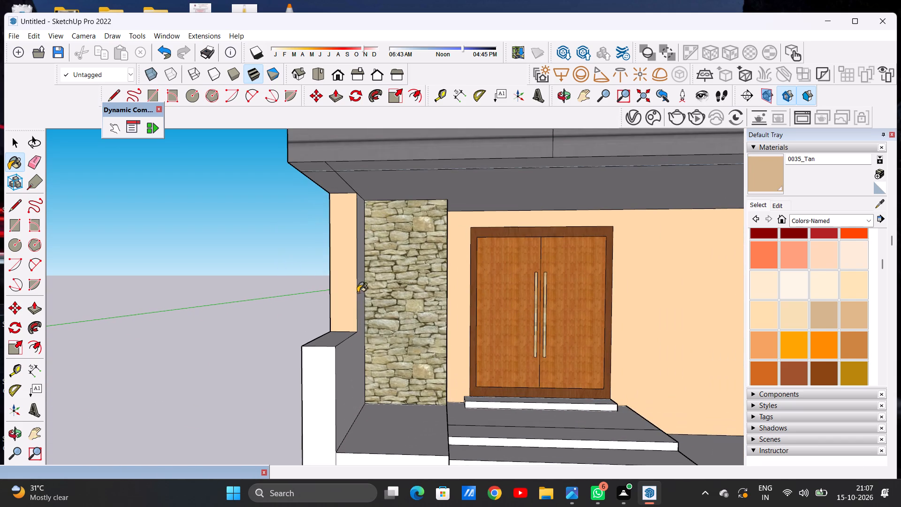
Paint the inner face of the ground-floor outer wall and the low wall's top and front faces with 0035_Tan.
{"action": "left_click", "coordinate": [360, 287]}
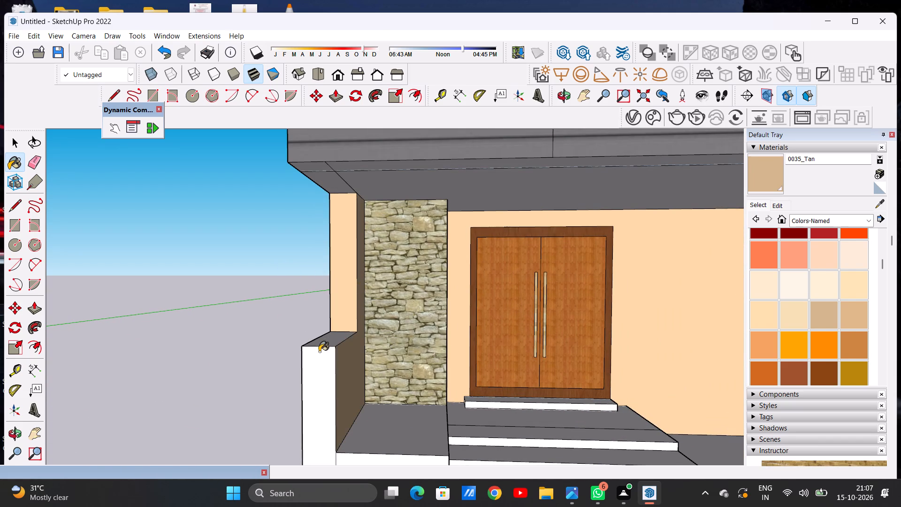
{"action": "left_click", "coordinate": [326, 342]}
{"action": "left_click", "coordinate": [321, 363]}
Paint the top surface of the main roof slab with 0035_Tan.
{"action": "scroll", "coordinate": [366, 312], "scroll_direction": "down", "scroll_amount": 9}
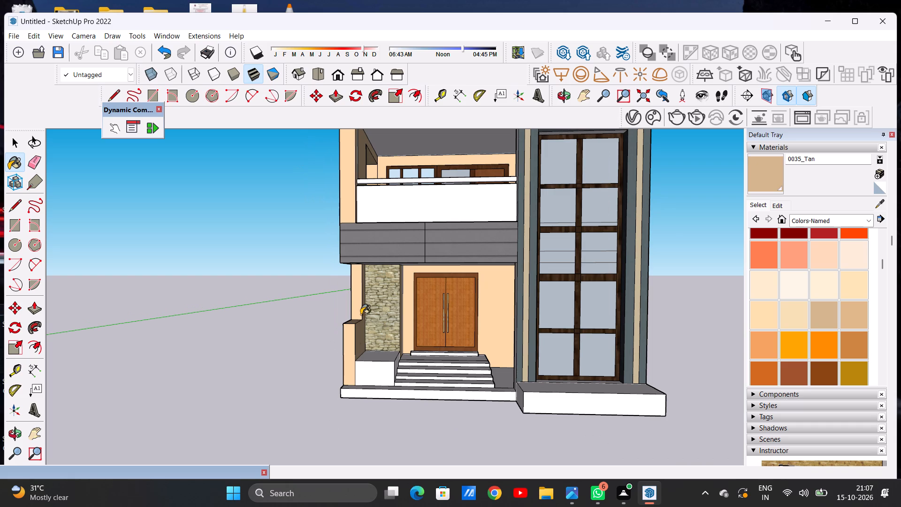
{"action": "scroll", "coordinate": [384, 347], "scroll_direction": "down", "scroll_amount": 1}
{"action": "scroll", "coordinate": [377, 386], "scroll_direction": "up", "scroll_amount": 3}
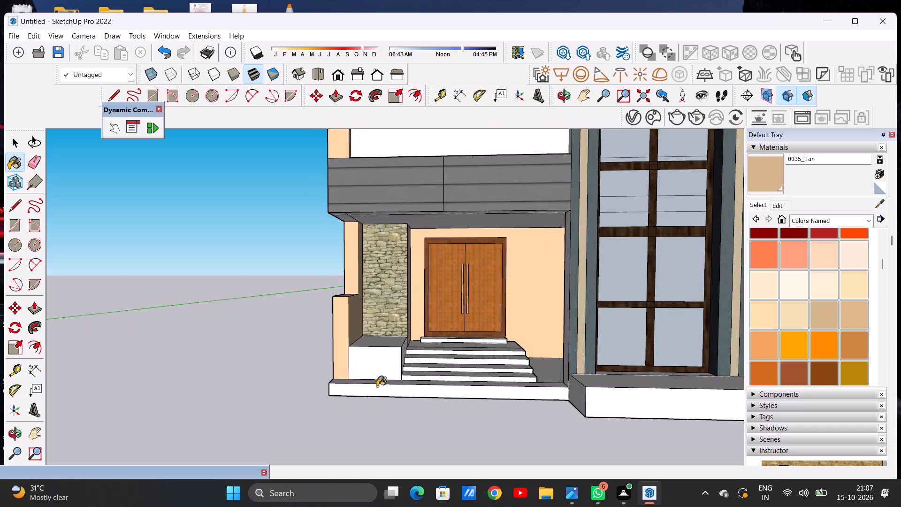
{"action": "scroll", "coordinate": [377, 386], "scroll_direction": "up", "scroll_amount": 15}
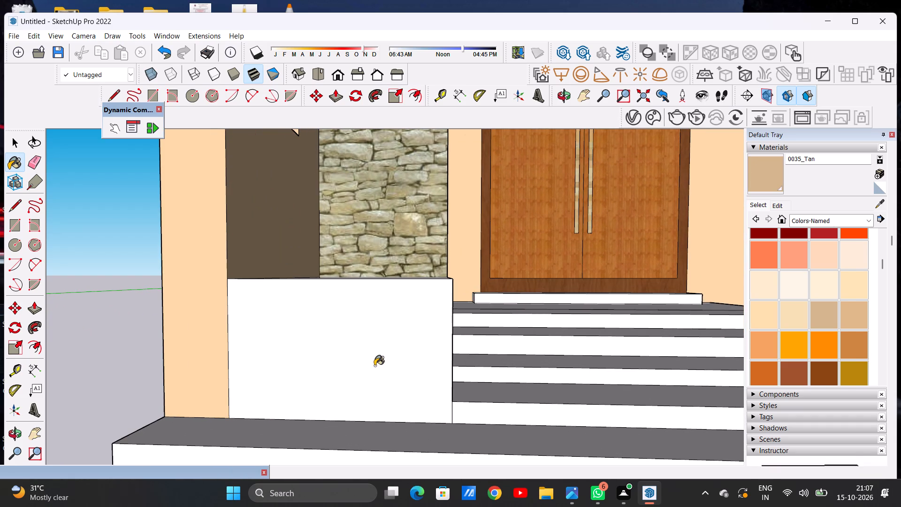
{"action": "scroll", "coordinate": [384, 333], "scroll_direction": "down", "scroll_amount": 9}
{"action": "middle_click_drag", "start_coordinate": [374, 370], "coordinate": [366, 404]}
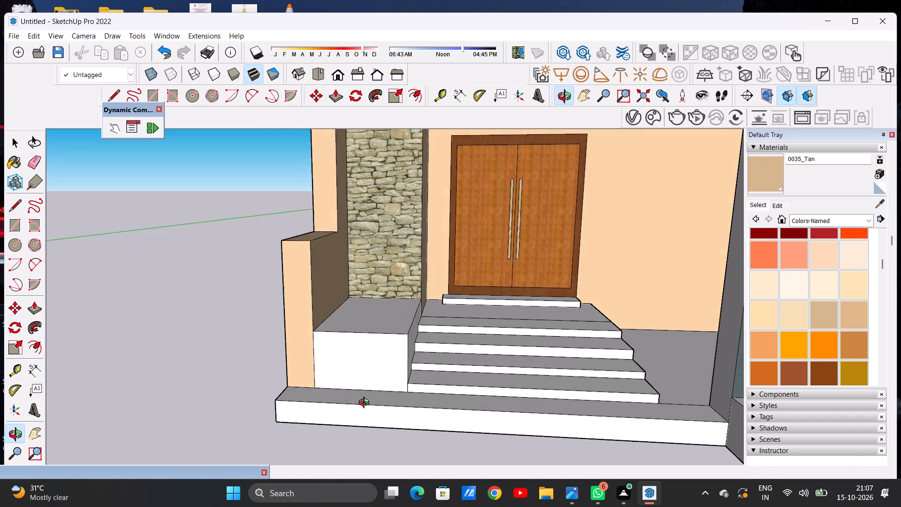
{"action": "middle_click_drag", "start_coordinate": [366, 404], "coordinate": [359, 462]}
{"action": "scroll", "coordinate": [432, 327], "scroll_direction": "down", "scroll_amount": 9}
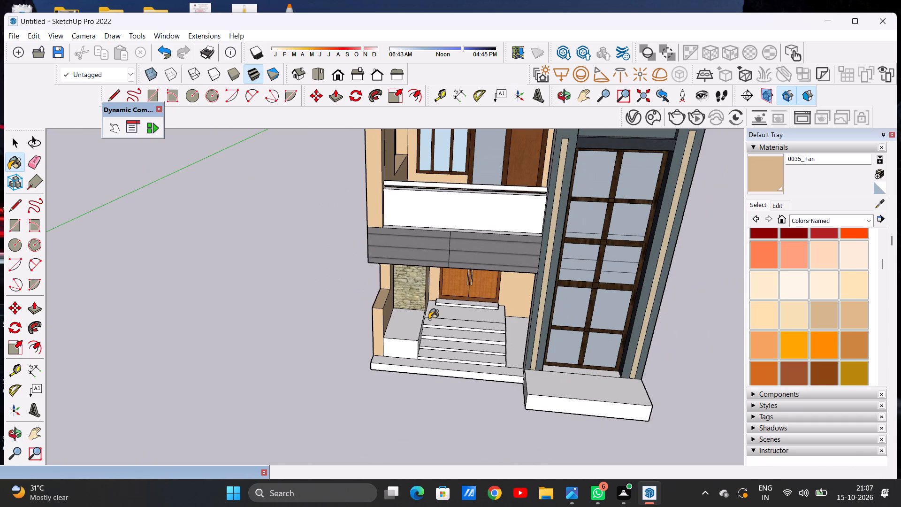
{"action": "scroll", "coordinate": [438, 307], "scroll_direction": "down", "scroll_amount": 9}
{"action": "middle_click", "coordinate": [476, 346]}
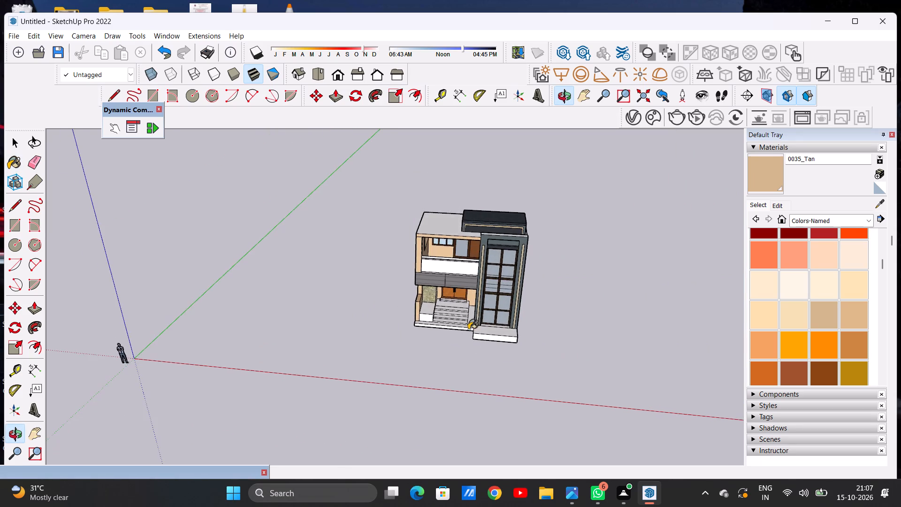
{"action": "scroll", "coordinate": [434, 252], "scroll_direction": "up", "scroll_amount": 8}
{"action": "scroll", "coordinate": [495, 274], "scroll_direction": "down", "scroll_amount": 1}
{"action": "scroll", "coordinate": [495, 274], "scroll_direction": "up", "scroll_amount": 5}
{"action": "middle_click_drag", "start_coordinate": [466, 290], "coordinate": [481, 234]}
{"action": "scroll", "coordinate": [481, 235], "scroll_direction": "up", "scroll_amount": 1}
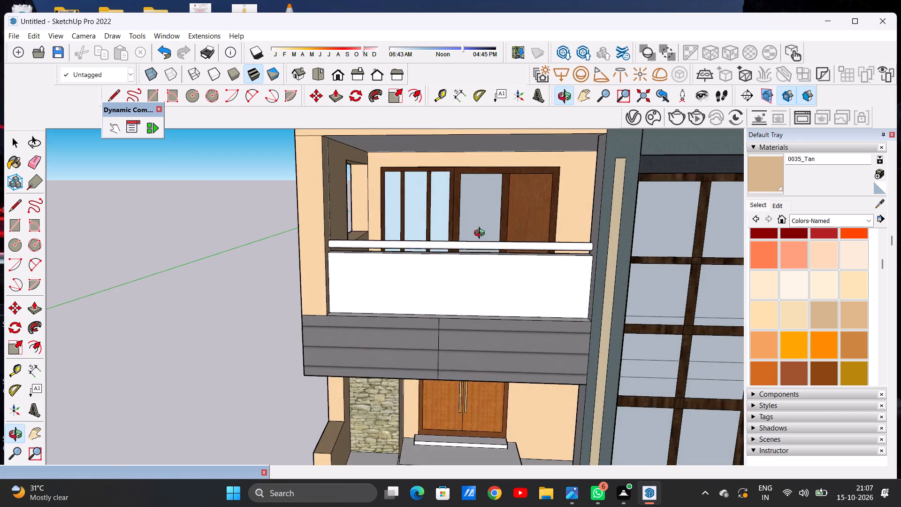
{"action": "middle_click_drag", "start_coordinate": [481, 234], "coordinate": [477, 352]}
{"action": "left_click", "coordinate": [401, 196]}
{"action": "scroll", "coordinate": [410, 245], "scroll_direction": "down", "scroll_amount": 8}
{"action": "scroll", "coordinate": [434, 242], "scroll_direction": "up", "scroll_amount": 1}
{"action": "scroll", "coordinate": [435, 242], "scroll_direction": "down", "scroll_amount": 2}
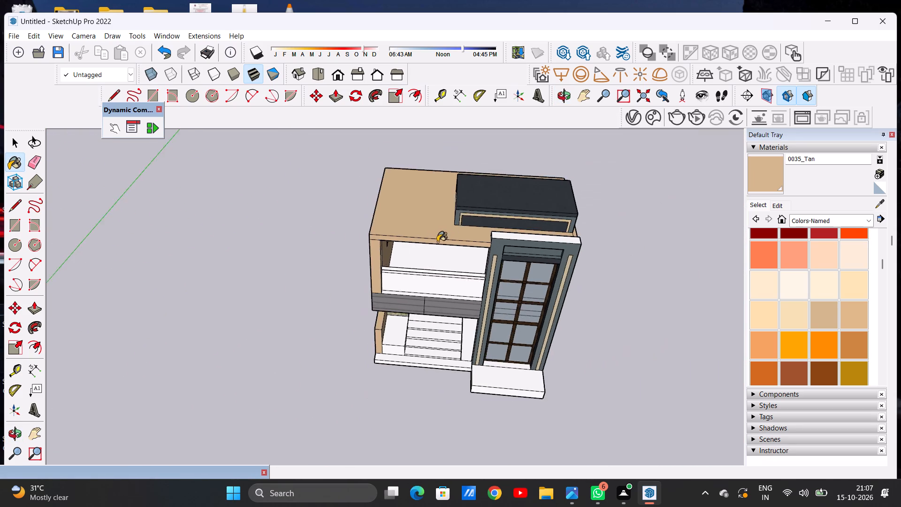
Paint the top face and outer side face of the glazed tower's frame with Formica Speckled Grey from Synthetic Surfaces.
{"action": "scroll", "coordinate": [497, 237], "scroll_direction": "up", "scroll_amount": 6}
{"action": "middle_click_drag", "start_coordinate": [346, 317], "coordinate": [359, 233]}
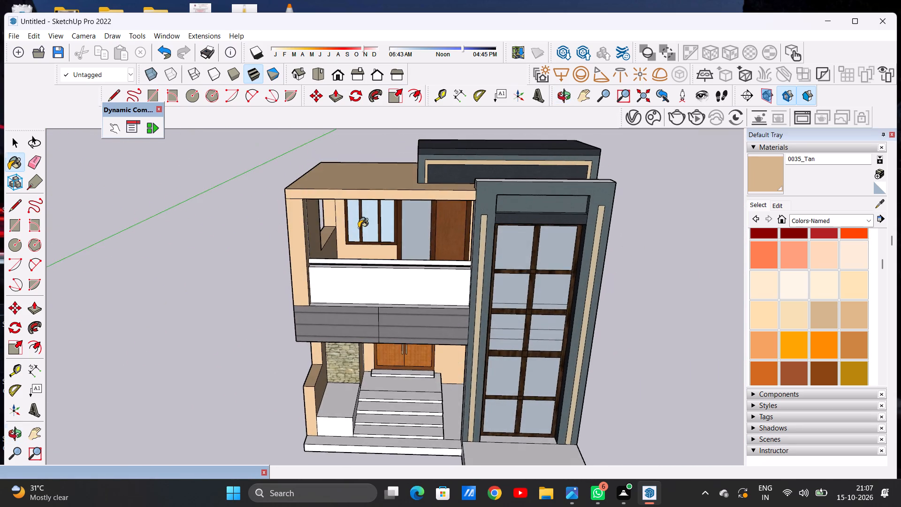
{"action": "scroll", "coordinate": [381, 231], "scroll_direction": "down", "scroll_amount": 5}
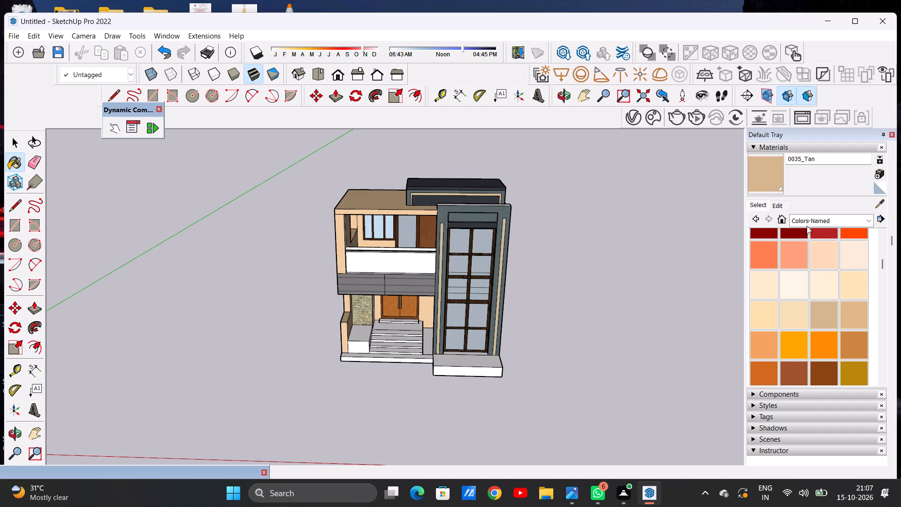
{"action": "left_click", "coordinate": [802, 224]}
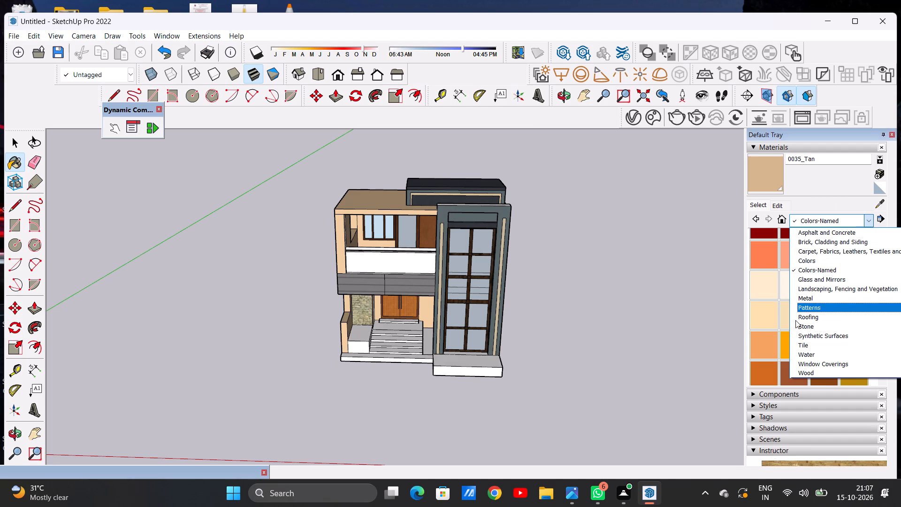
{"action": "left_click", "coordinate": [801, 338]}
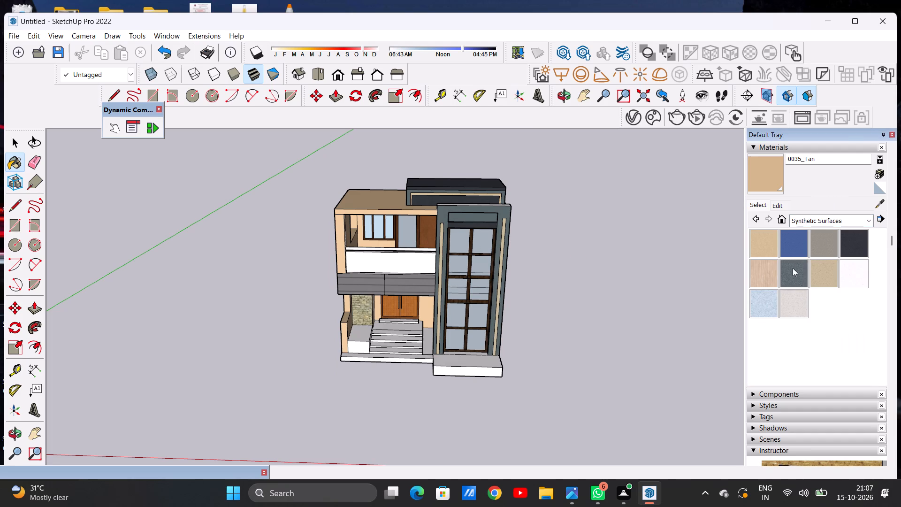
{"action": "left_click", "coordinate": [793, 268]}
{"action": "scroll", "coordinate": [452, 215], "scroll_direction": "up", "scroll_amount": 10}
{"action": "middle_click_drag", "start_coordinate": [423, 206], "coordinate": [424, 226]}
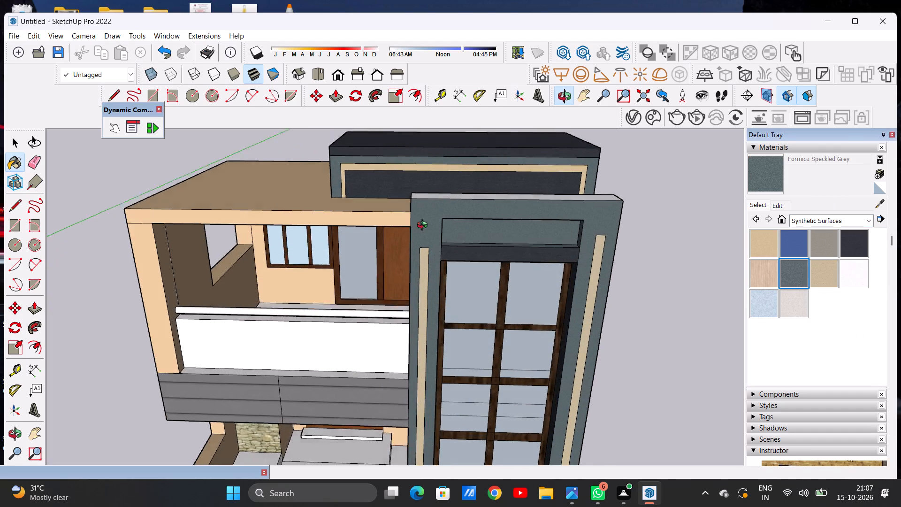
{"action": "middle_click_drag", "start_coordinate": [424, 226], "coordinate": [428, 245]}
{"action": "left_click", "coordinate": [425, 225]}
{"action": "scroll", "coordinate": [436, 230], "scroll_direction": "down", "scroll_amount": 5}
{"action": "middle_click_drag", "start_coordinate": [610, 231], "coordinate": [357, 226]}
{"action": "scroll", "coordinate": [388, 292], "scroll_direction": "up", "scroll_amount": 5}
{"action": "left_click", "coordinate": [390, 284]}
Paint the tower frame's side faces towards the balcony and entrance, from top to ground floor, with Formica Speckled Grey.
{"action": "scroll", "coordinate": [458, 238], "scroll_direction": "down", "scroll_amount": 11}
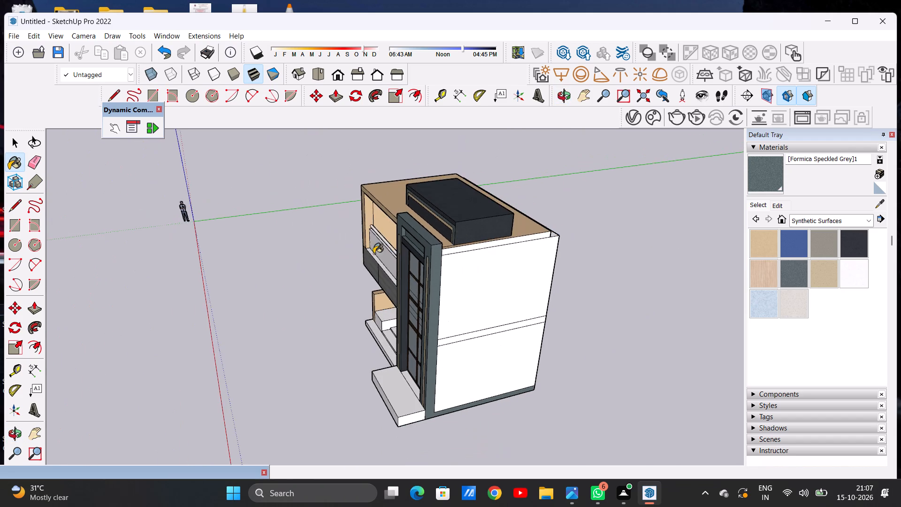
{"action": "middle_click_drag", "start_coordinate": [369, 253], "coordinate": [540, 239]}
{"action": "middle_click_drag", "start_coordinate": [333, 245], "coordinate": [493, 245]}
{"action": "scroll", "coordinate": [406, 212], "scroll_direction": "up", "scroll_amount": 6}
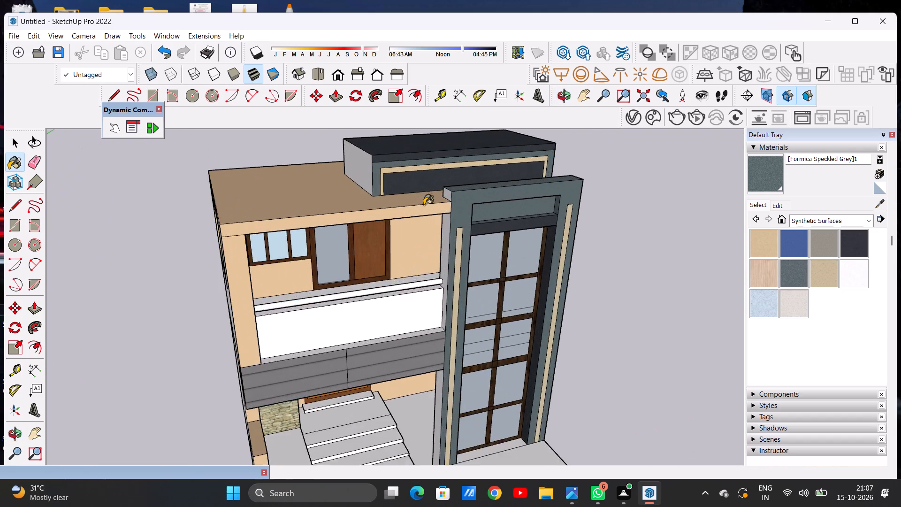
{"action": "scroll", "coordinate": [424, 205], "scroll_direction": "up", "scroll_amount": 7}
{"action": "left_click", "coordinate": [455, 188]}
{"action": "left_click", "coordinate": [454, 257]}
{"action": "scroll", "coordinate": [441, 187], "scroll_direction": "down", "scroll_amount": 8}
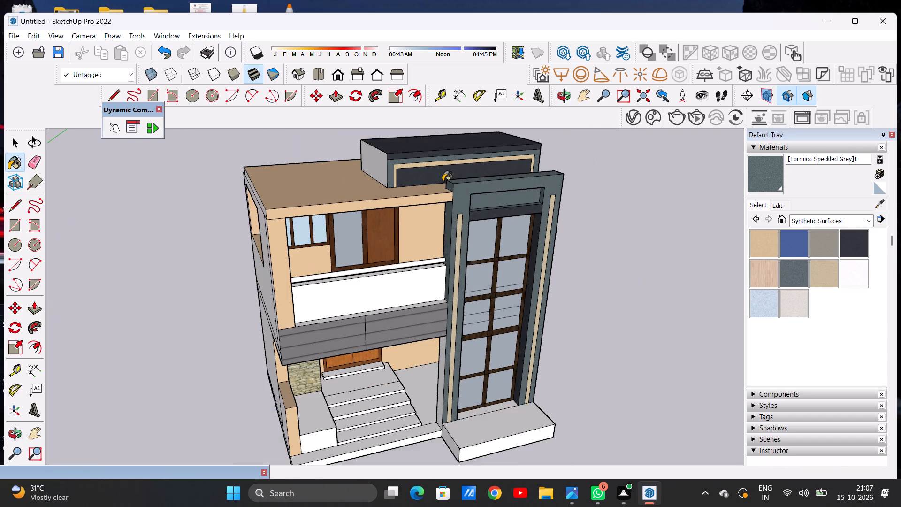
{"action": "scroll", "coordinate": [440, 350], "scroll_direction": "up", "scroll_amount": 9}
{"action": "left_click", "coordinate": [461, 345]}
Paint the narrow ledge on top of the dark cladding, in front of the balcony panel, with Formica Speckled Grey.
{"action": "scroll", "coordinate": [435, 335], "scroll_direction": "down", "scroll_amount": 8}
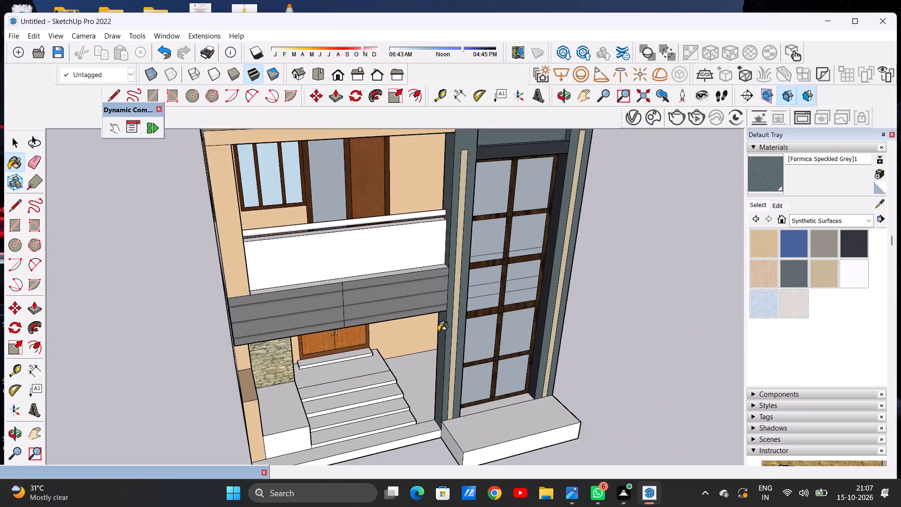
{"action": "scroll", "coordinate": [438, 331], "scroll_direction": "down", "scroll_amount": 4}
{"action": "middle_click_drag", "start_coordinate": [432, 379], "coordinate": [370, 408]}
{"action": "scroll", "coordinate": [393, 307], "scroll_direction": "up", "scroll_amount": 6}
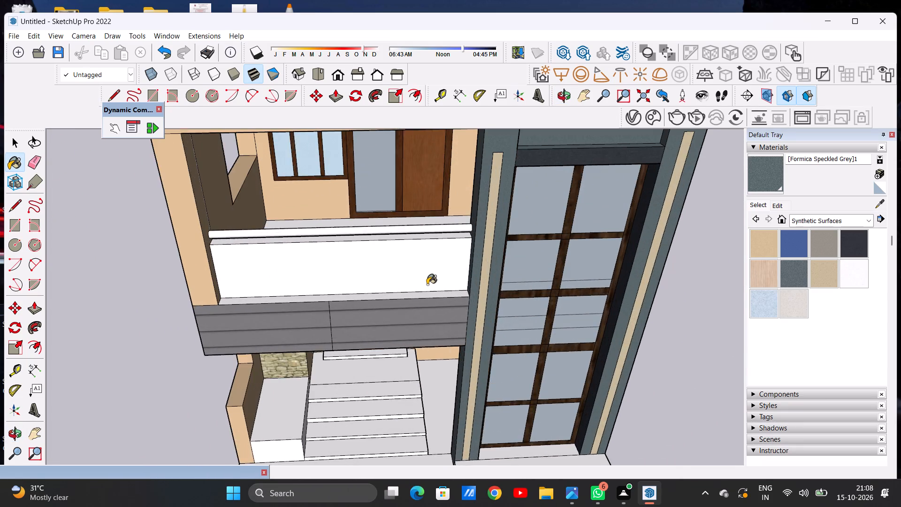
{"action": "scroll", "coordinate": [427, 284], "scroll_direction": "up", "scroll_amount": 3}
{"action": "scroll", "coordinate": [427, 284], "scroll_direction": "down", "scroll_amount": 1}
{"action": "scroll", "coordinate": [427, 284], "scroll_direction": "up", "scroll_amount": 2}
{"action": "left_click", "coordinate": [447, 300]}
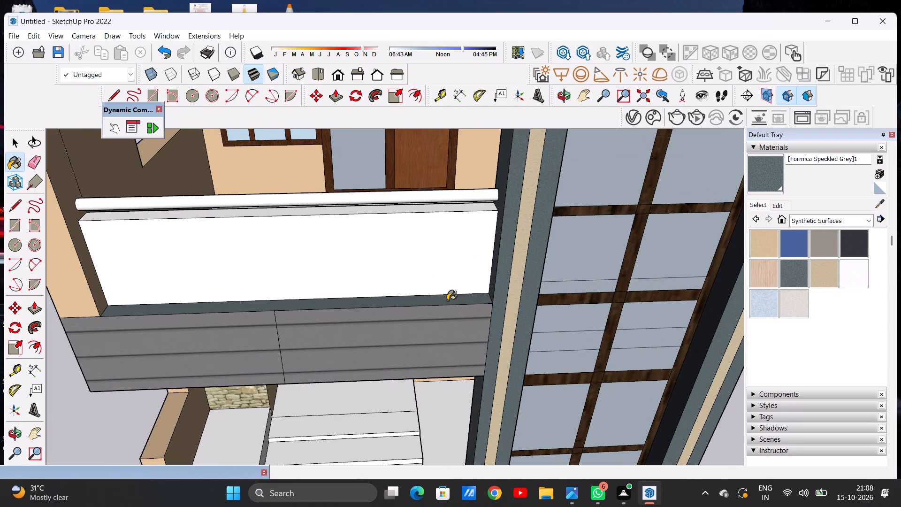
{"action": "key", "text": "space"}
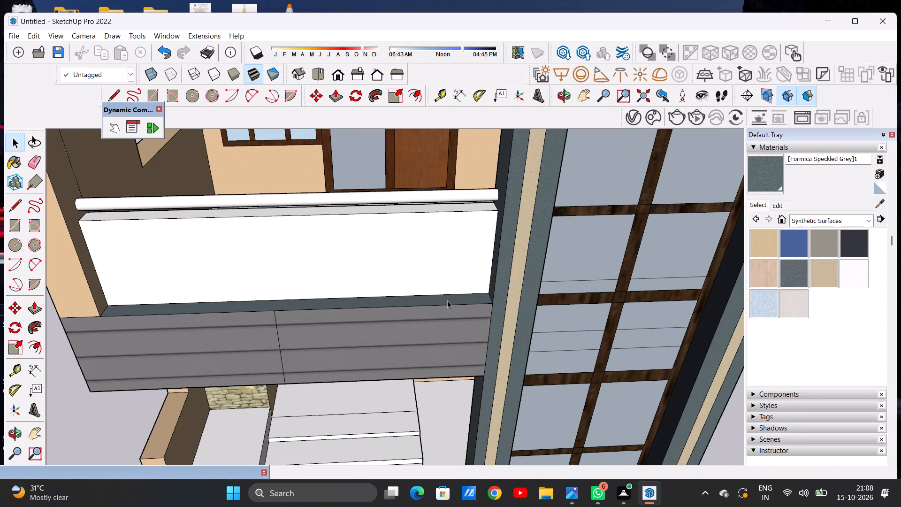
Paint the round balcony handrail with Formica Laminate Dark.
{"action": "scroll", "coordinate": [383, 287], "scroll_direction": "down", "scroll_amount": 9}
{"action": "middle_click_drag", "start_coordinate": [384, 291], "coordinate": [389, 260]}
{"action": "scroll", "coordinate": [399, 253], "scroll_direction": "up", "scroll_amount": 1}
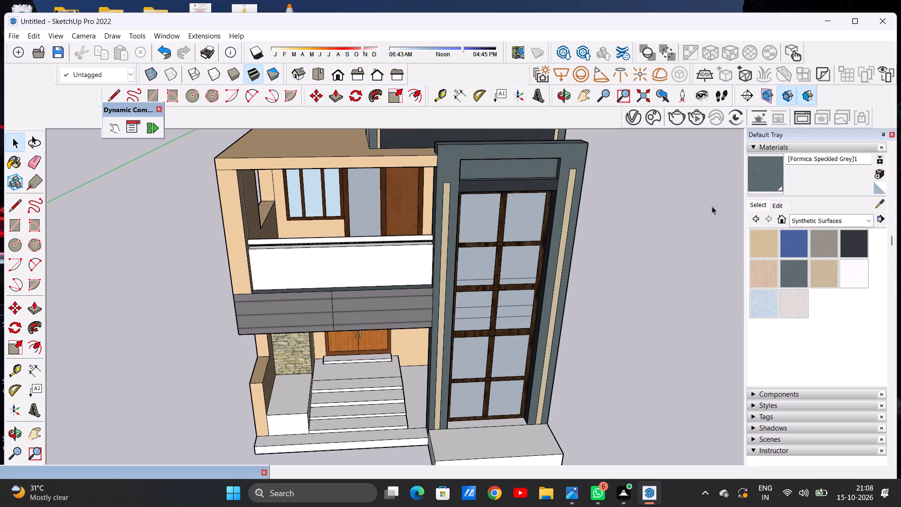
{"action": "left_click", "coordinate": [862, 241]}
{"action": "scroll", "coordinate": [344, 230], "scroll_direction": "up", "scroll_amount": 7}
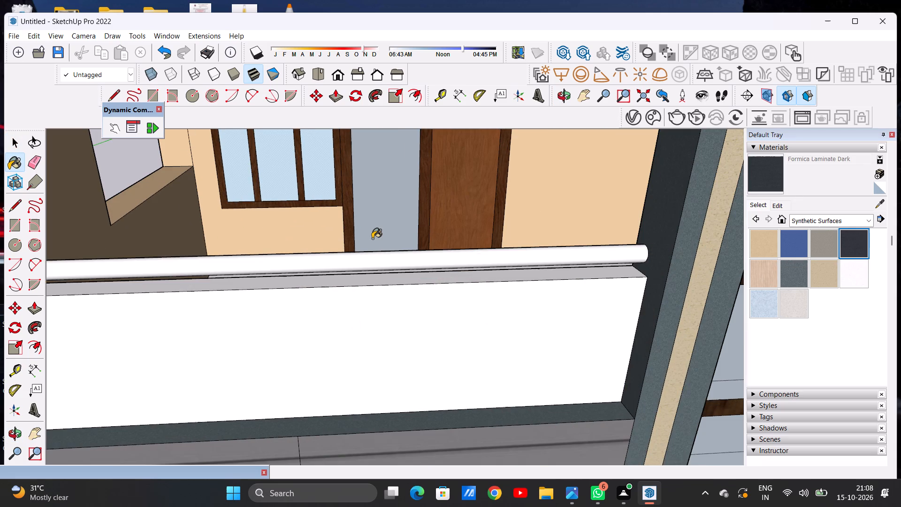
{"action": "left_click", "coordinate": [376, 256]}
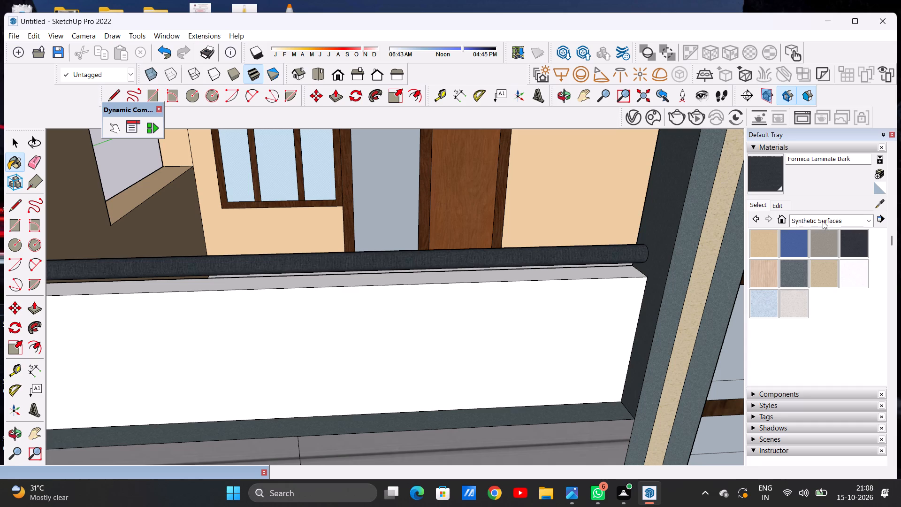
Paint the front and top faces of the balcony railing panel with Translucent Glass Safety from Glass and Mirrors.
{"action": "left_click", "coordinate": [801, 222]}
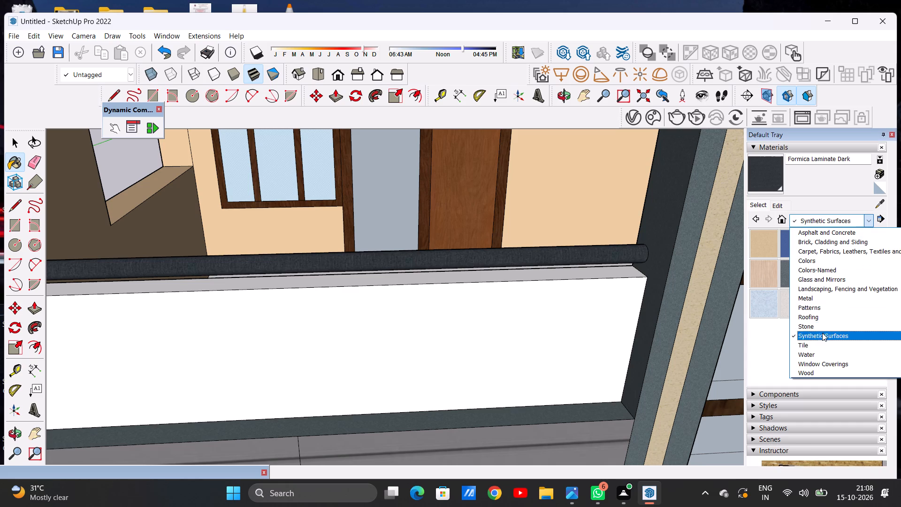
{"action": "left_click", "coordinate": [809, 281]}
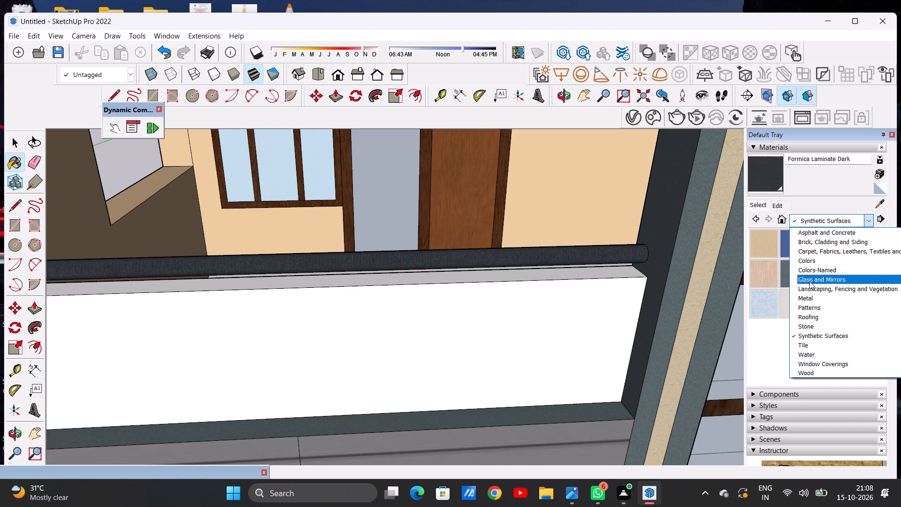
{"action": "left_click", "coordinate": [771, 307]}
{"action": "left_click", "coordinate": [585, 346]}
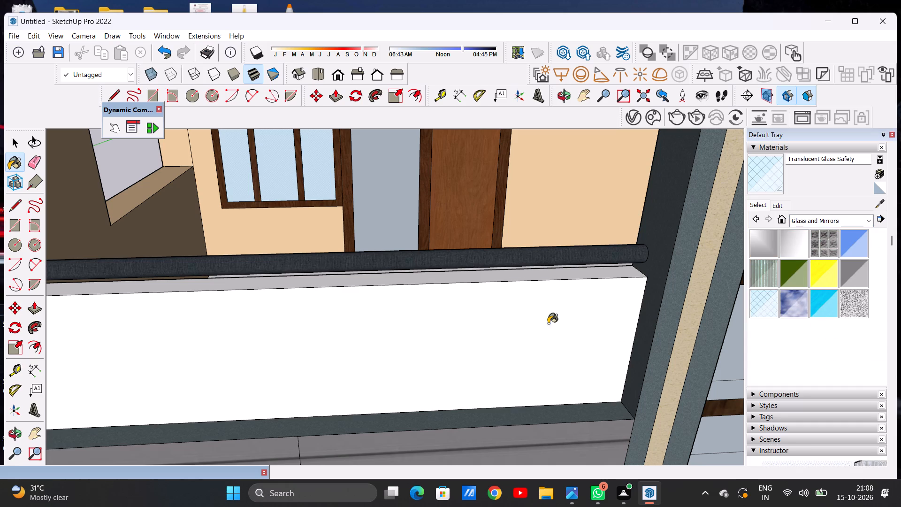
{"action": "left_click", "coordinate": [496, 280]}
Paint the inner face of the balcony railing panel with Translucent Glass Safety.
{"action": "scroll", "coordinate": [398, 275], "scroll_direction": "down", "scroll_amount": 8}
{"action": "middle_click_drag", "start_coordinate": [375, 274], "coordinate": [107, 332]}
{"action": "middle_click_drag", "start_coordinate": [179, 277], "coordinate": [338, 259]}
{"action": "middle_click_drag", "start_coordinate": [46, 327], "coordinate": [212, 286]}
{"action": "scroll", "coordinate": [269, 268], "scroll_direction": "down", "scroll_amount": 4}
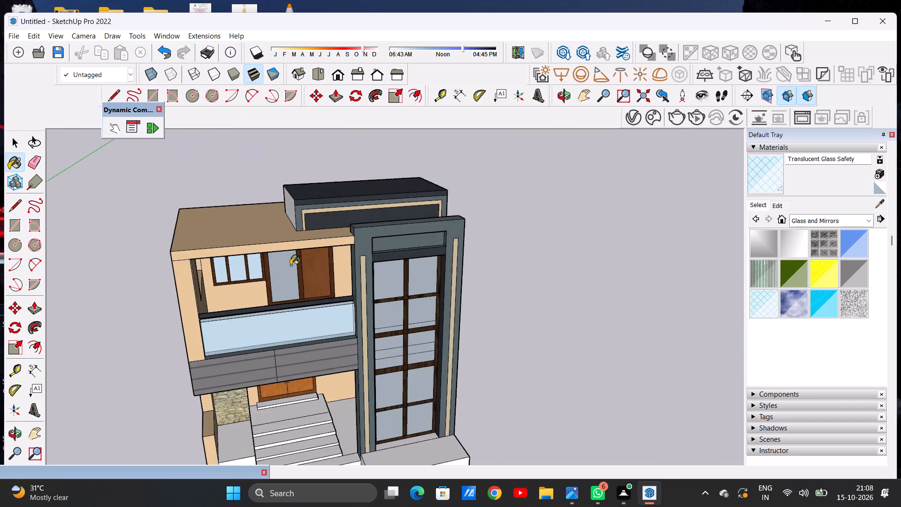
{"action": "scroll", "coordinate": [290, 265], "scroll_direction": "down", "scroll_amount": 7}
{"action": "middle_click_drag", "start_coordinate": [132, 314], "coordinate": [339, 291]}
{"action": "scroll", "coordinate": [281, 317], "scroll_direction": "up", "scroll_amount": 6}
{"action": "middle_click_drag", "start_coordinate": [255, 310], "coordinate": [361, 324]}
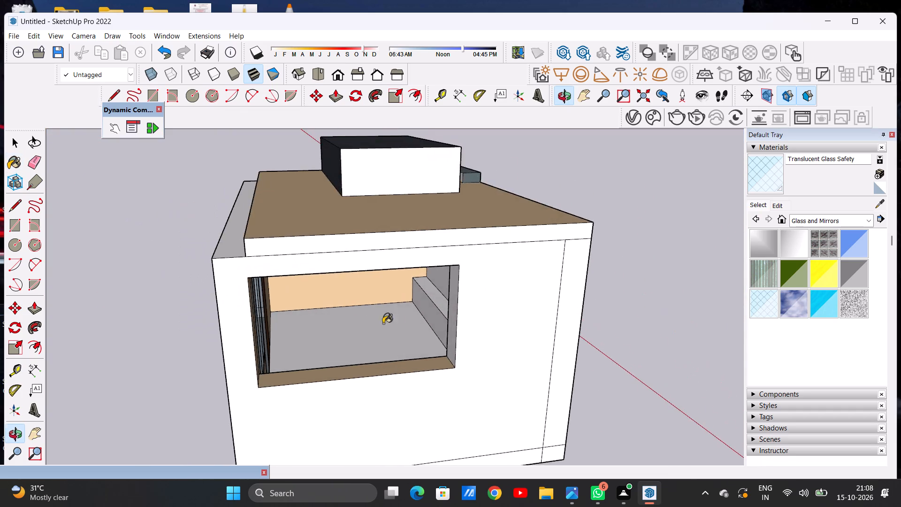
{"action": "scroll", "coordinate": [404, 323], "scroll_direction": "up", "scroll_amount": 7}
{"action": "left_click", "coordinate": [474, 311]}
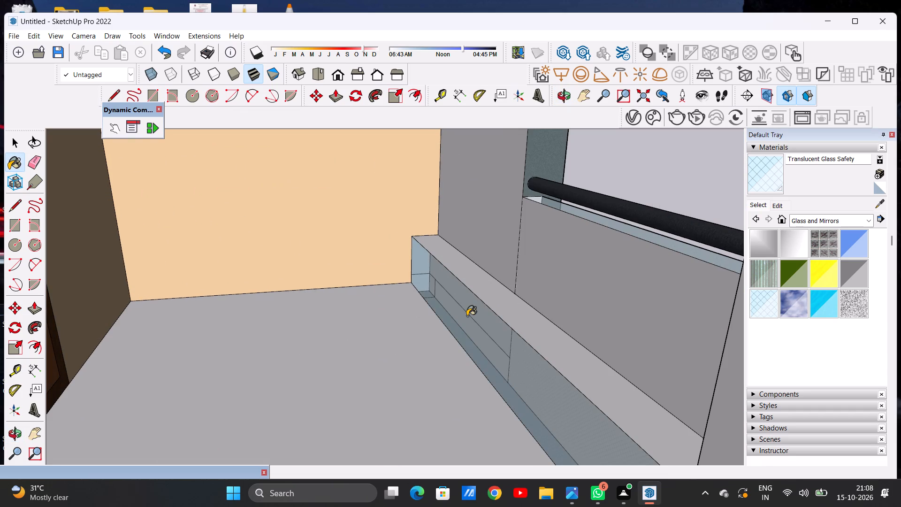
{"action": "key", "text": "ctrl+z"}
{"action": "left_click", "coordinate": [573, 251]}
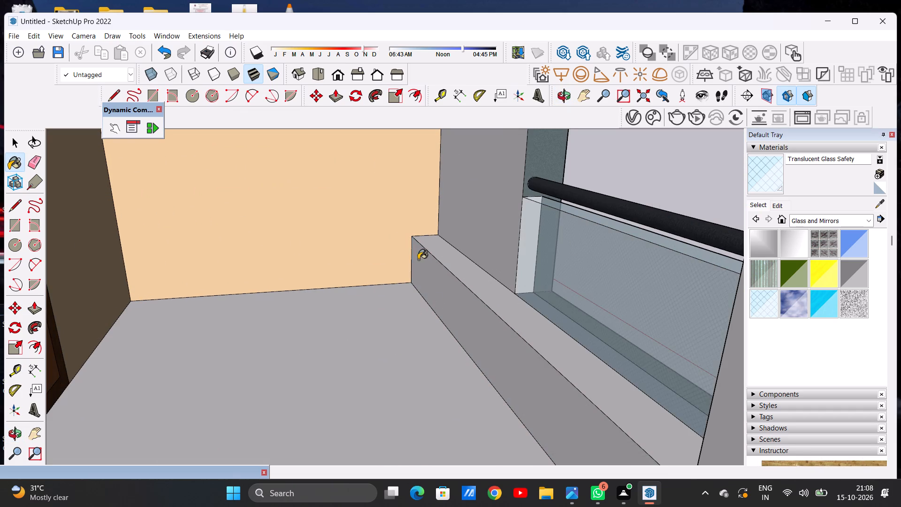
Examine the house's front facade, checking the glass balcony railing and the finishes around the tower and entrance.
{"action": "scroll", "coordinate": [527, 264], "scroll_direction": "down", "scroll_amount": 15}
{"action": "middle_click_drag", "start_coordinate": [396, 289], "coordinate": [25, 295]}
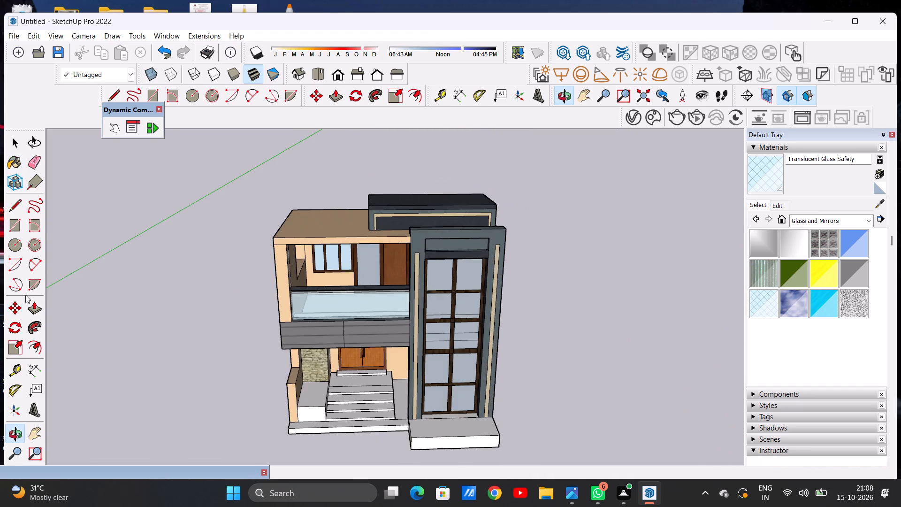
{"action": "scroll", "coordinate": [160, 300], "scroll_direction": "down", "scroll_amount": 5}
{"action": "middle_click_drag", "start_coordinate": [265, 310], "coordinate": [261, 264]}
{"action": "scroll", "coordinate": [277, 276], "scroll_direction": "up", "scroll_amount": 3}
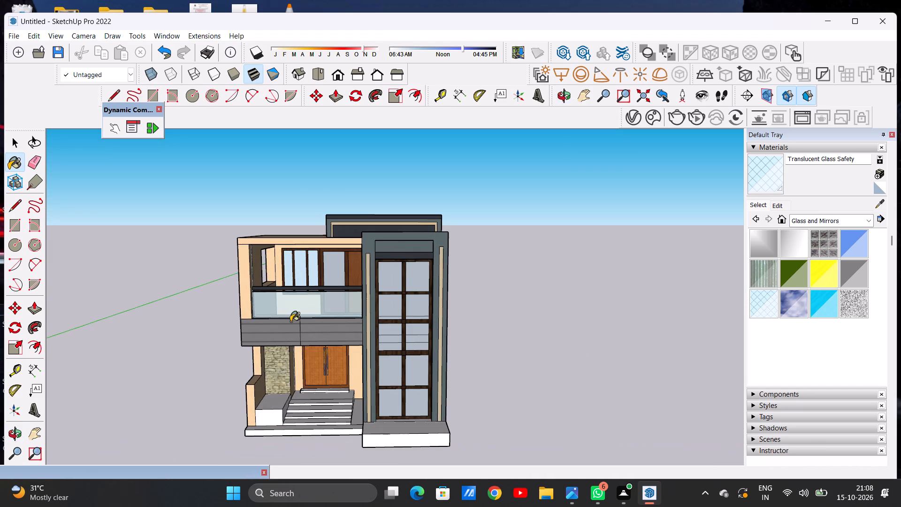
{"action": "scroll", "coordinate": [301, 307], "scroll_direction": "up", "scroll_amount": 6}
{"action": "key", "text": "space"}
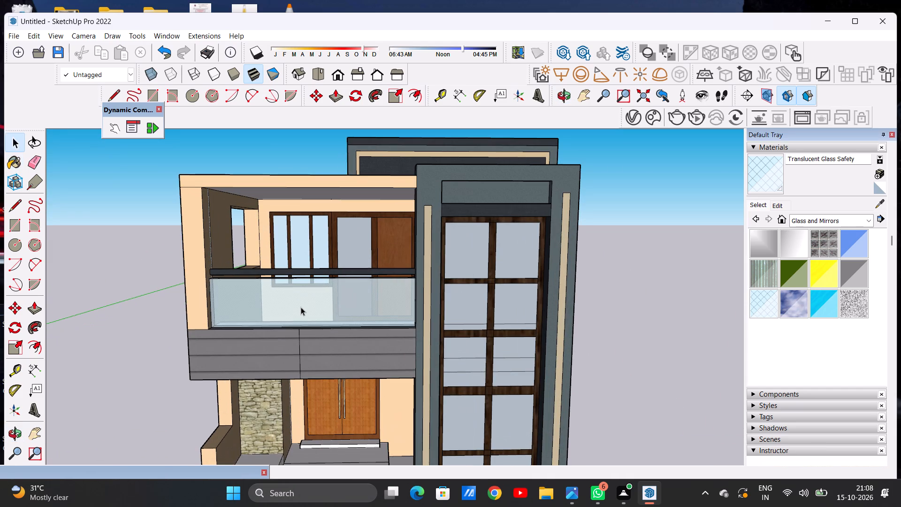
{"action": "scroll", "coordinate": [349, 282], "scroll_direction": "down", "scroll_amount": 6}
{"action": "middle_click_drag", "start_coordinate": [409, 263], "coordinate": [409, 190]}
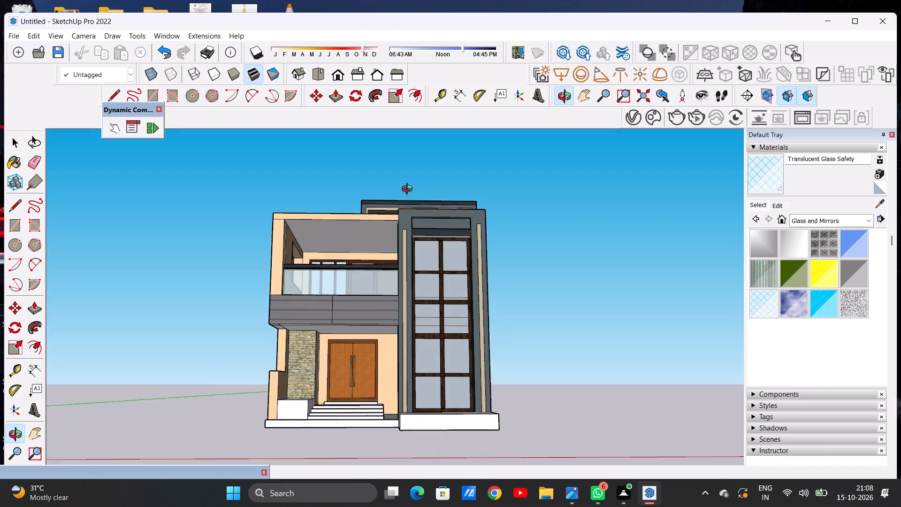
Paint the ceiling of the upper balcony with 0012_Bisque from Colors-Named.
{"action": "middle_click_drag", "start_coordinate": [409, 190], "coordinate": [409, 189]}
{"action": "scroll", "coordinate": [365, 239], "scroll_direction": "up", "scroll_amount": 4}
{"action": "left_click", "coordinate": [801, 219]}
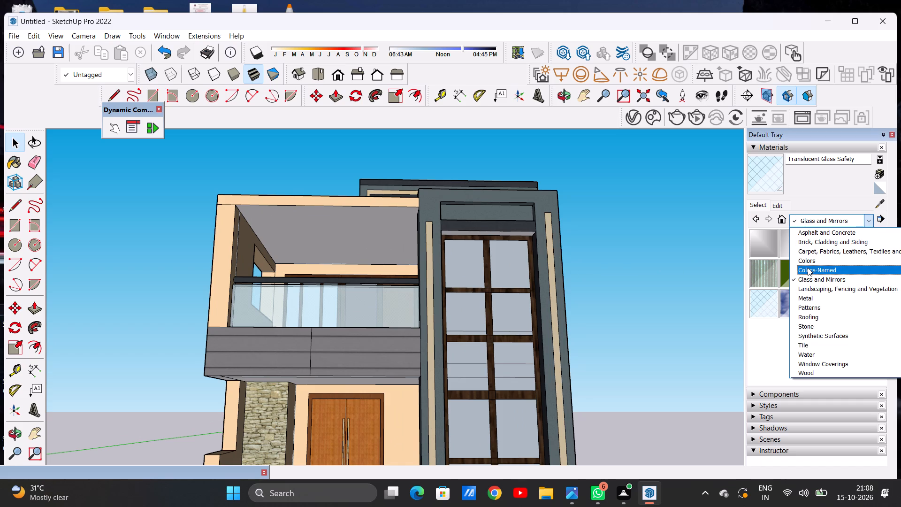
{"action": "left_click", "coordinate": [808, 268]}
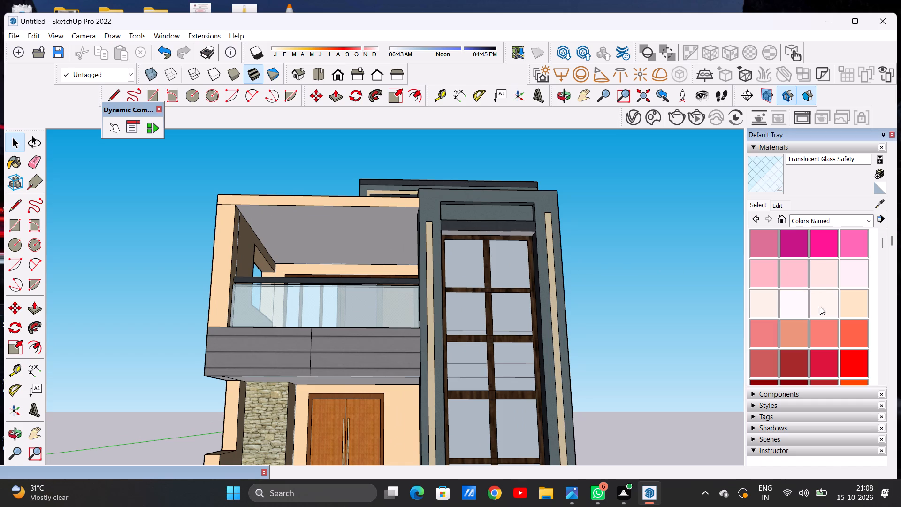
{"action": "left_click", "coordinate": [849, 294]}
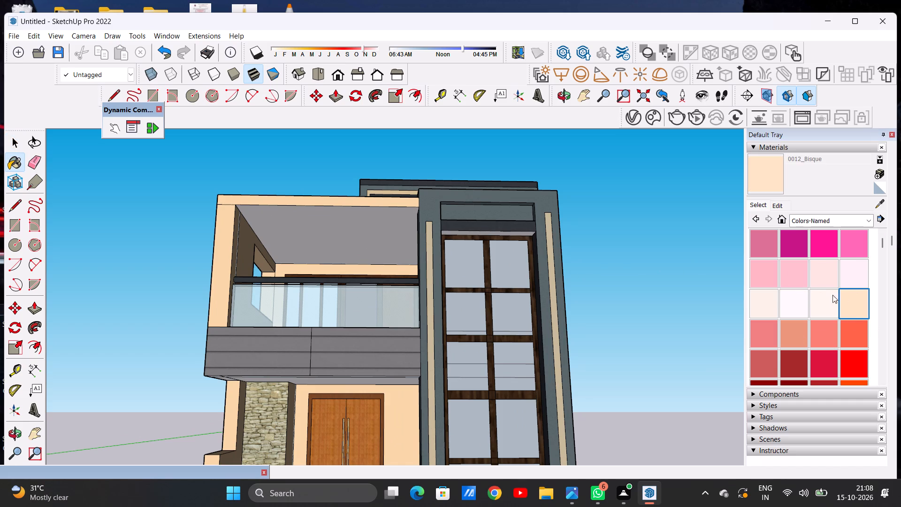
{"action": "scroll", "coordinate": [326, 214], "scroll_direction": "up", "scroll_amount": 7}
{"action": "left_click", "coordinate": [313, 232]}
{"action": "scroll", "coordinate": [363, 234], "scroll_direction": "down", "scroll_amount": 1}
{"action": "scroll", "coordinate": [365, 234], "scroll_direction": "up", "scroll_amount": 1}
{"action": "scroll", "coordinate": [367, 234], "scroll_direction": "down", "scroll_amount": 10}
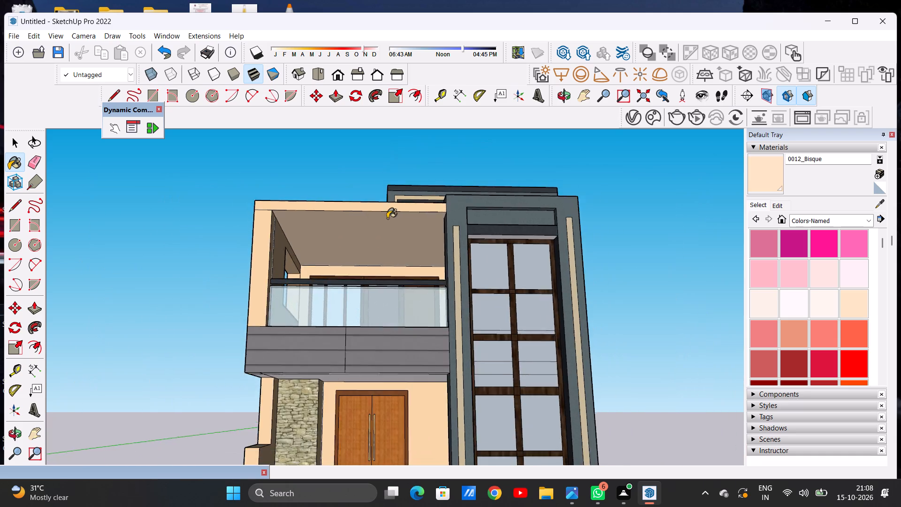
Paint the porch ceiling and the underside strips of the projecting balcony above the entrance with 0012_Bisque.
{"action": "scroll", "coordinate": [387, 218], "scroll_direction": "down", "scroll_amount": 4}
{"action": "scroll", "coordinate": [387, 316], "scroll_direction": "up", "scroll_amount": 14}
{"action": "left_click", "coordinate": [379, 314]}
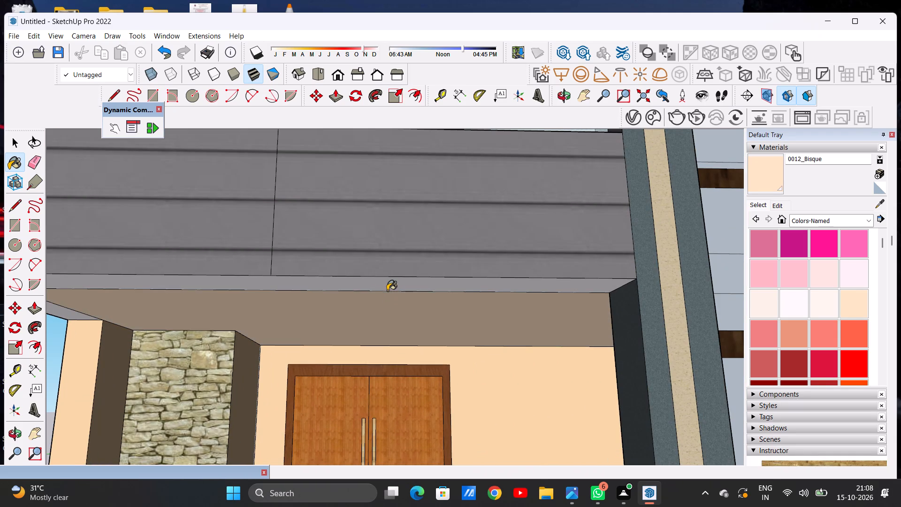
{"action": "left_click", "coordinate": [387, 291]}
{"action": "left_click", "coordinate": [400, 285]}
{"action": "scroll", "coordinate": [450, 275], "scroll_direction": "down", "scroll_amount": 10}
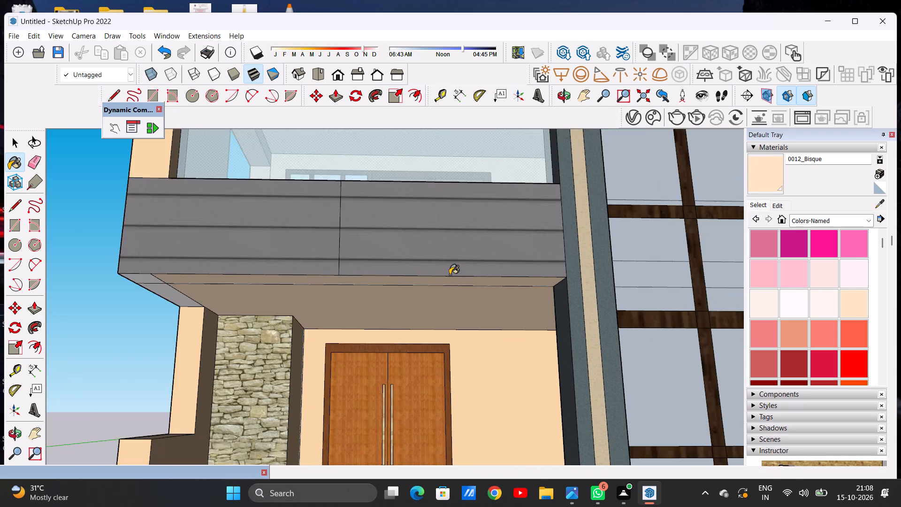
{"action": "scroll", "coordinate": [450, 275], "scroll_direction": "down", "scroll_amount": 9}
{"action": "scroll", "coordinate": [332, 296], "scroll_direction": "up", "scroll_amount": 17}
{"action": "left_click", "coordinate": [352, 272]}
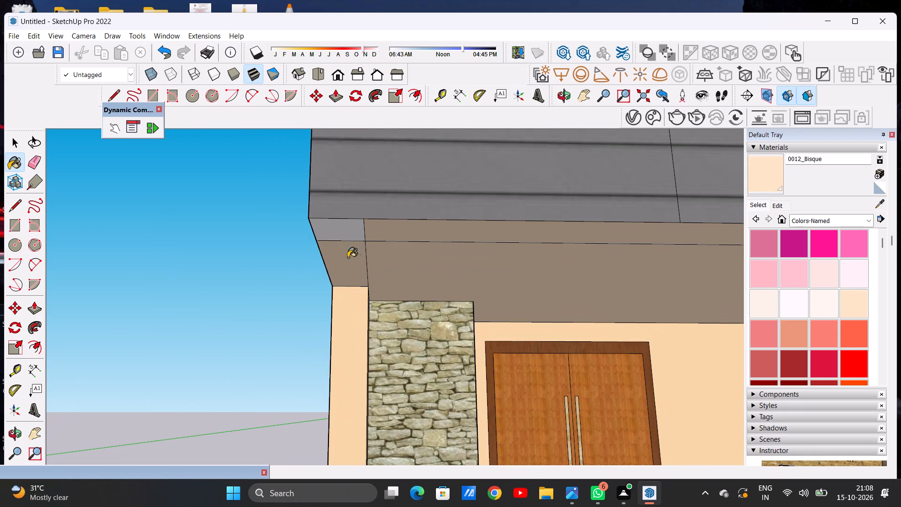
{"action": "left_click", "coordinate": [343, 236]}
{"action": "scroll", "coordinate": [374, 295], "scroll_direction": "down", "scroll_amount": 18}
Examine the balcony, side wall and entrance area for surfaces that still lack a finish.
{"action": "middle_click_drag", "start_coordinate": [412, 256], "coordinate": [418, 290]}
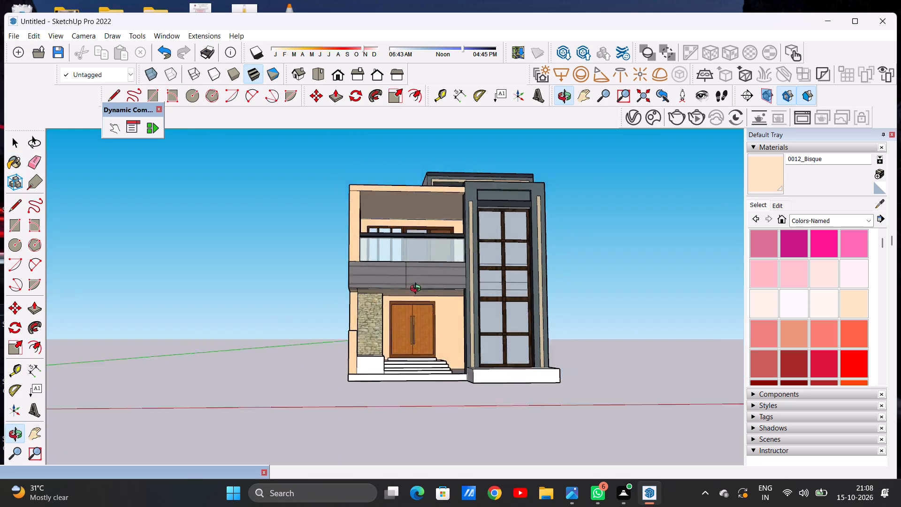
{"action": "middle_click_drag", "start_coordinate": [418, 290], "coordinate": [358, 375]}
{"action": "scroll", "coordinate": [386, 219], "scroll_direction": "up", "scroll_amount": 8}
{"action": "middle_click_drag", "start_coordinate": [374, 237], "coordinate": [614, 190]}
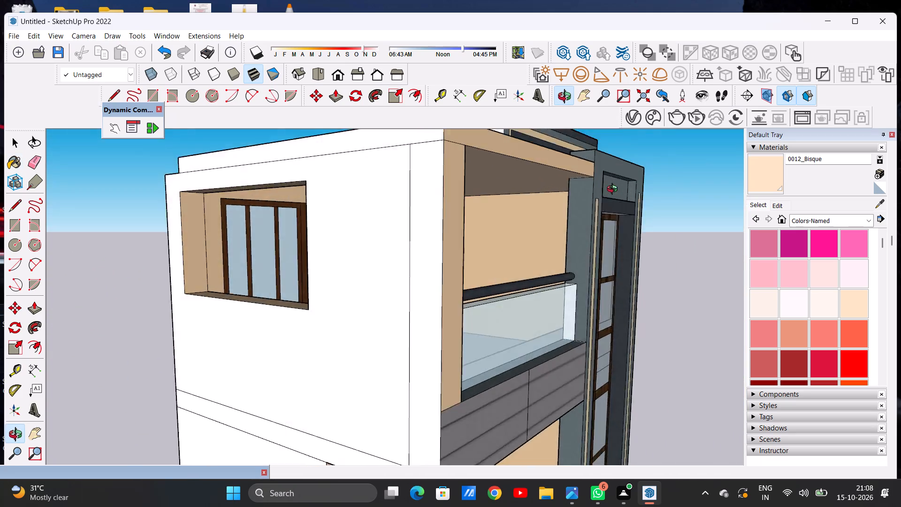
{"action": "middle_click_drag", "start_coordinate": [614, 190], "coordinate": [350, 223]}
{"action": "scroll", "coordinate": [405, 219], "scroll_direction": "up", "scroll_amount": 1}
{"action": "scroll", "coordinate": [432, 209], "scroll_direction": "down", "scroll_amount": 12}
{"action": "scroll", "coordinate": [442, 336], "scroll_direction": "up", "scroll_amount": 4}
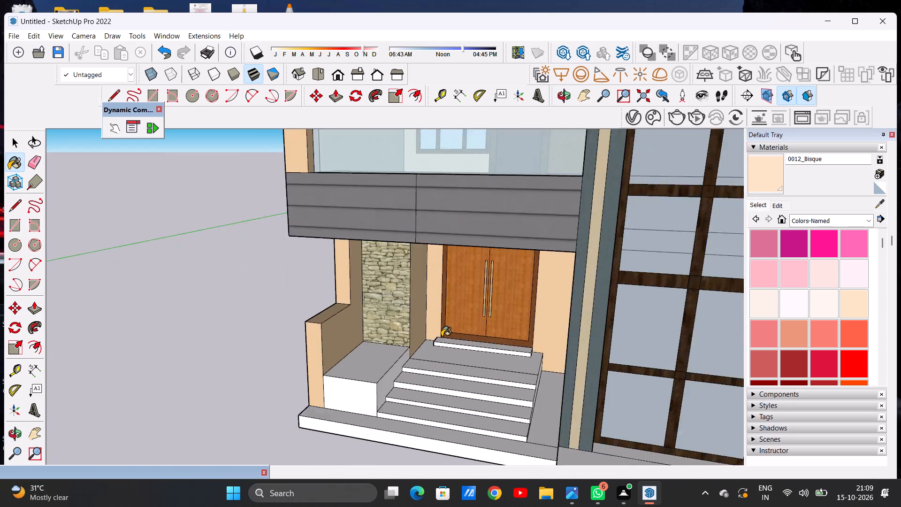
Paint the tower's side face beside the entrance porch with Formica Speckled Grey from Synthetic Surfaces.
{"action": "scroll", "coordinate": [442, 337], "scroll_direction": "up", "scroll_amount": 9}
{"action": "middle_click_drag", "start_coordinate": [369, 292], "coordinate": [479, 293]}
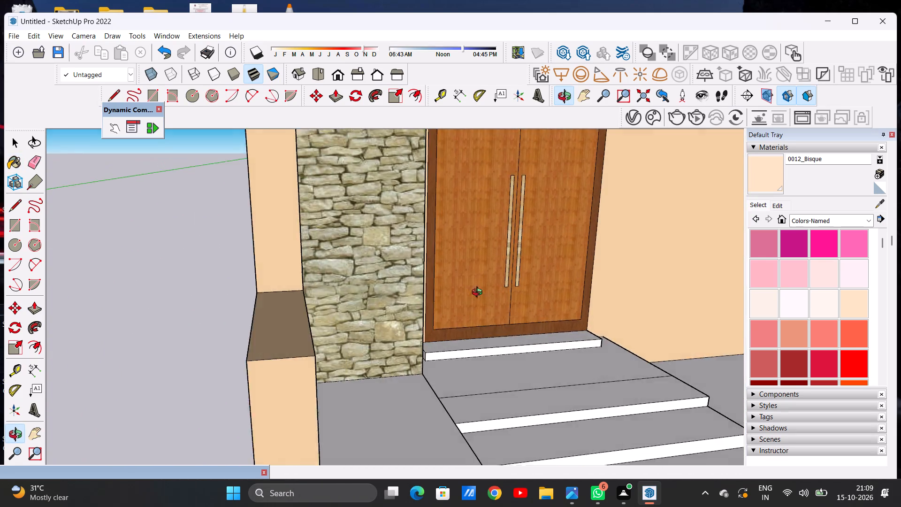
{"action": "middle_click_drag", "start_coordinate": [479, 293], "coordinate": [477, 294]}
{"action": "scroll", "coordinate": [475, 294], "scroll_direction": "up", "scroll_amount": 1}
{"action": "scroll", "coordinate": [383, 285], "scroll_direction": "down", "scroll_amount": 12}
{"action": "middle_click_drag", "start_coordinate": [414, 278], "coordinate": [588, 271]}
{"action": "scroll", "coordinate": [519, 250], "scroll_direction": "up", "scroll_amount": 8}
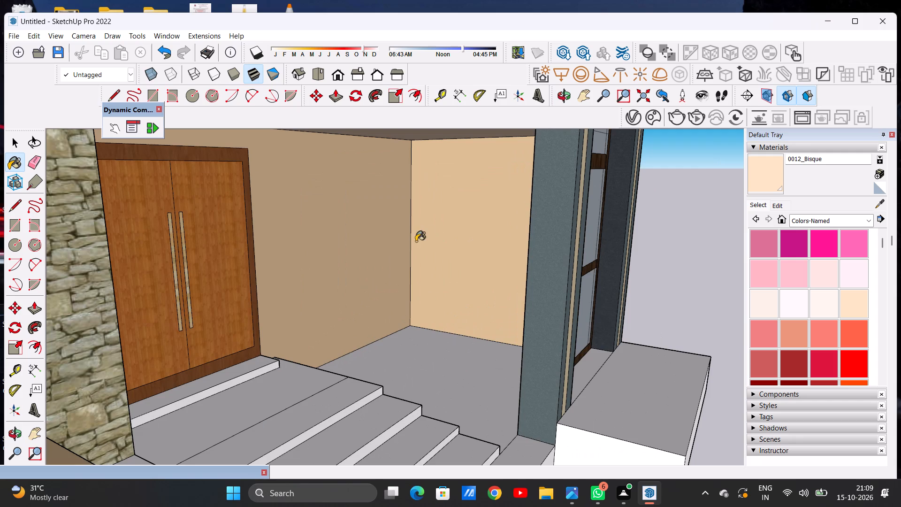
{"action": "middle_click_drag", "start_coordinate": [474, 244], "coordinate": [572, 249]}
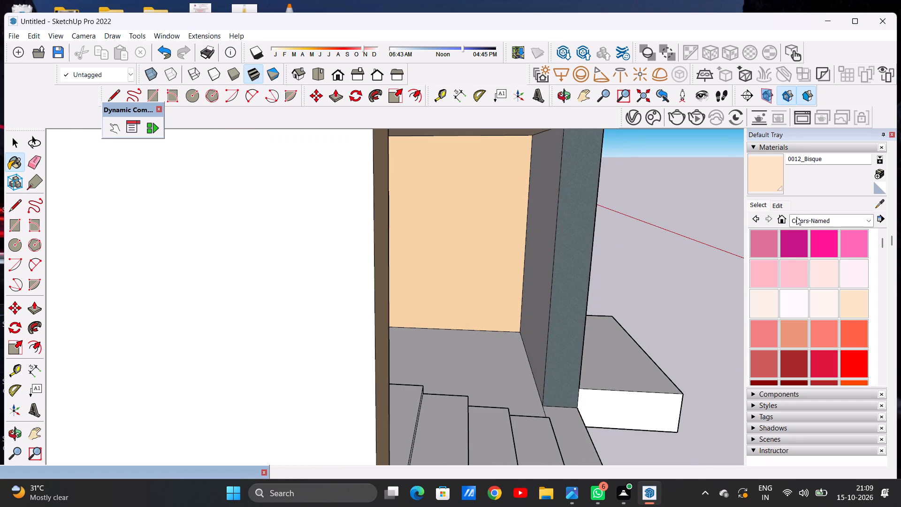
{"action": "left_click", "coordinate": [798, 222]}
{"action": "left_click", "coordinate": [815, 337]}
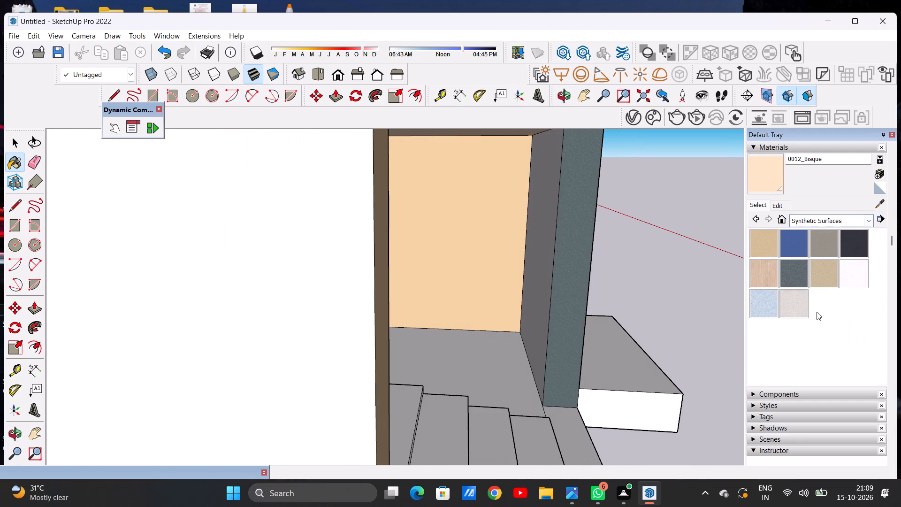
{"action": "left_click", "coordinate": [794, 272]}
{"action": "left_click", "coordinate": [545, 249]}
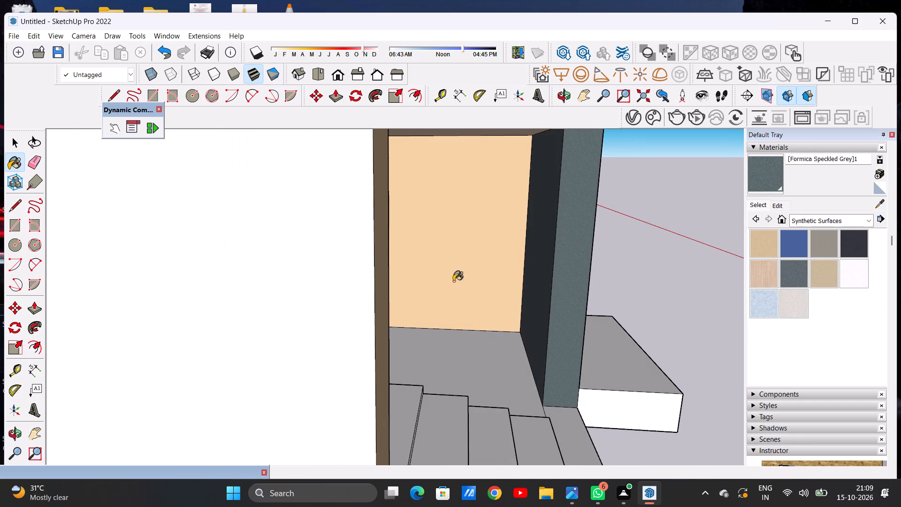
Paint the tower's side face next to the upper balcony with Formica Speckled Grey.
{"action": "scroll", "coordinate": [451, 296], "scroll_direction": "down", "scroll_amount": 15}
{"action": "scroll", "coordinate": [407, 253], "scroll_direction": "up", "scroll_amount": 15}
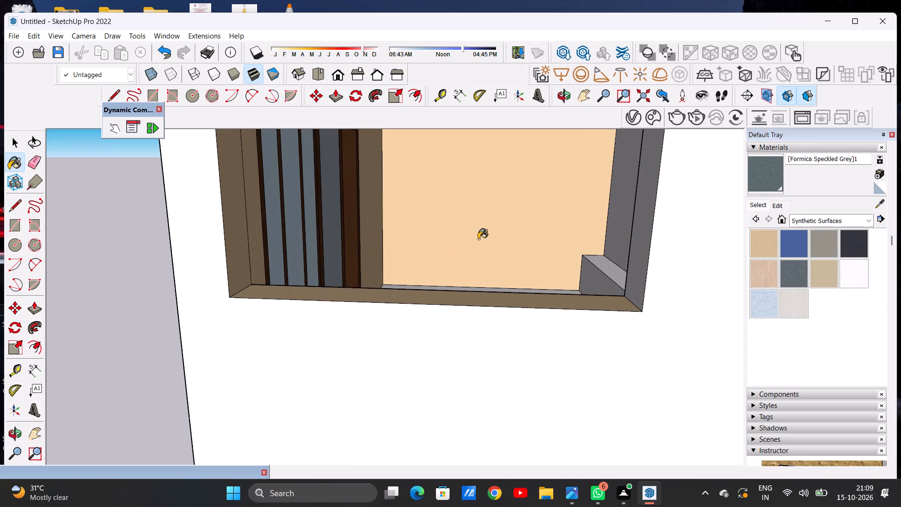
{"action": "middle_click_drag", "start_coordinate": [483, 225], "coordinate": [568, 233]}
{"action": "left_click", "coordinate": [596, 199]}
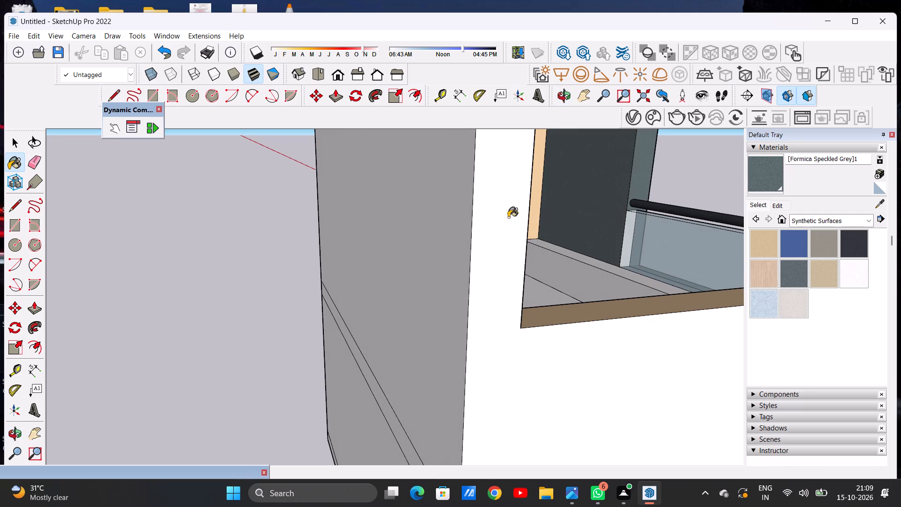
{"action": "scroll", "coordinate": [483, 227], "scroll_direction": "down", "scroll_amount": 15}
{"action": "middle_click_drag", "start_coordinate": [571, 244], "coordinate": [222, 219]}
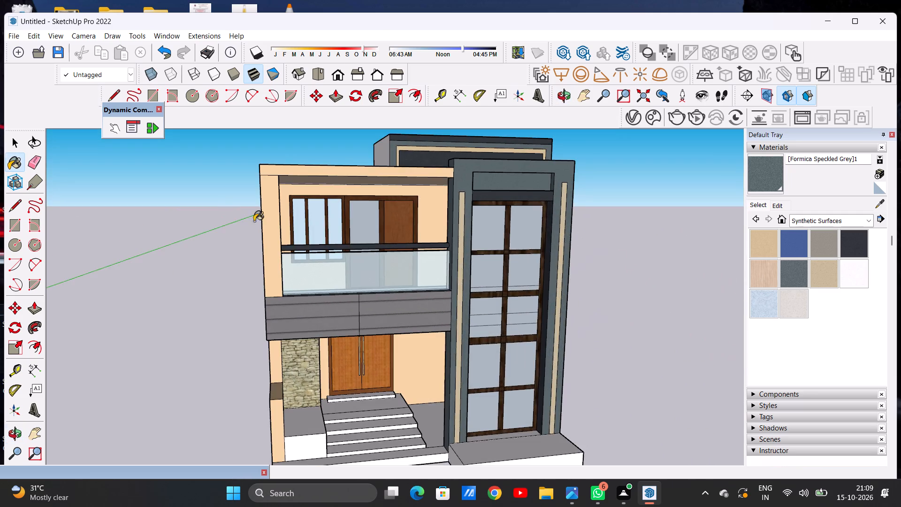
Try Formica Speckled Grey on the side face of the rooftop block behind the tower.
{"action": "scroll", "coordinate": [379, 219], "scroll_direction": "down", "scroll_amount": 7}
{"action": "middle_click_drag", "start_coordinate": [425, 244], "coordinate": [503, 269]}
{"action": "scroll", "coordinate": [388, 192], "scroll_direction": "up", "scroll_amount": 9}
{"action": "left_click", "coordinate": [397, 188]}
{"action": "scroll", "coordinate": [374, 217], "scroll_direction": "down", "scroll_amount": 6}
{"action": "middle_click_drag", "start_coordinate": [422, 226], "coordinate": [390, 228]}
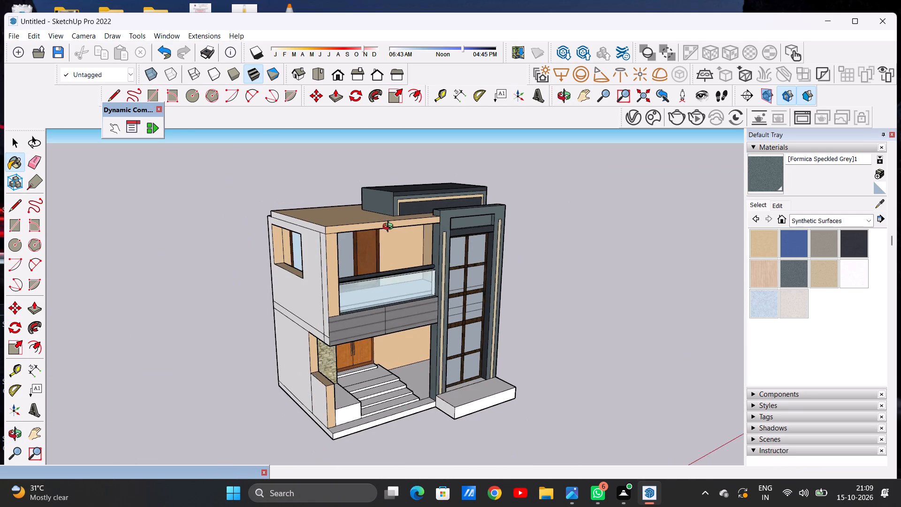
Paint the side face of the rooftop block with Formica Laminate Dark.
{"action": "middle_click_drag", "start_coordinate": [390, 228], "coordinate": [330, 278]}
{"action": "left_click", "coordinate": [848, 245]}
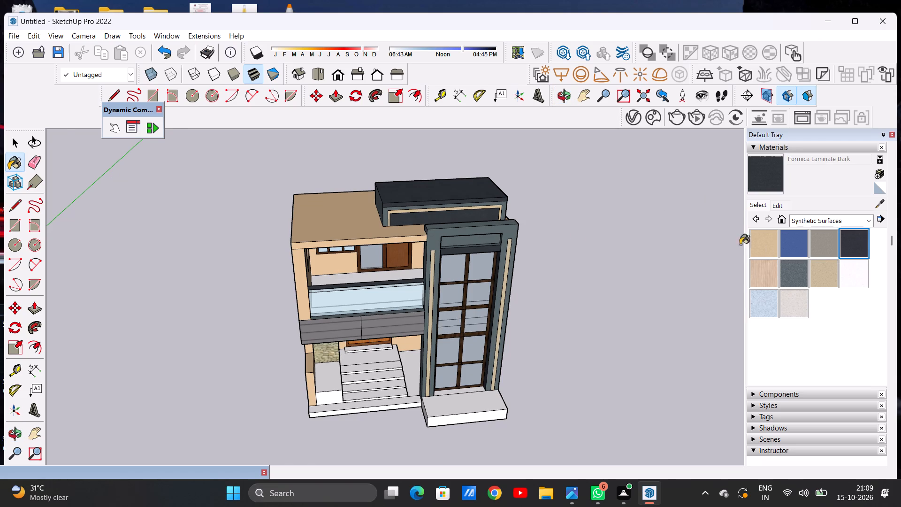
{"action": "scroll", "coordinate": [485, 240], "scroll_direction": "up", "scroll_amount": 7}
{"action": "middle_click_drag", "start_coordinate": [279, 175], "coordinate": [359, 166]}
{"action": "scroll", "coordinate": [359, 166], "scroll_direction": "up", "scroll_amount": 1}
{"action": "left_click", "coordinate": [322, 179]}
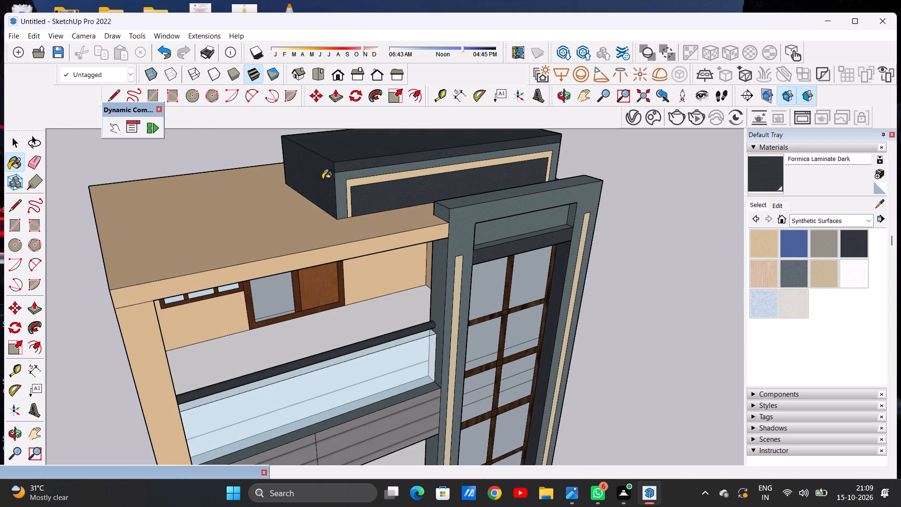
{"action": "scroll", "coordinate": [349, 185], "scroll_direction": "down", "scroll_amount": 7}
Examine the whole front facade and the entrance area for remaining unpainted surfaces.
{"action": "middle_click_drag", "start_coordinate": [452, 193], "coordinate": [347, 155]}
{"action": "scroll", "coordinate": [354, 208], "scroll_direction": "down", "scroll_amount": 7}
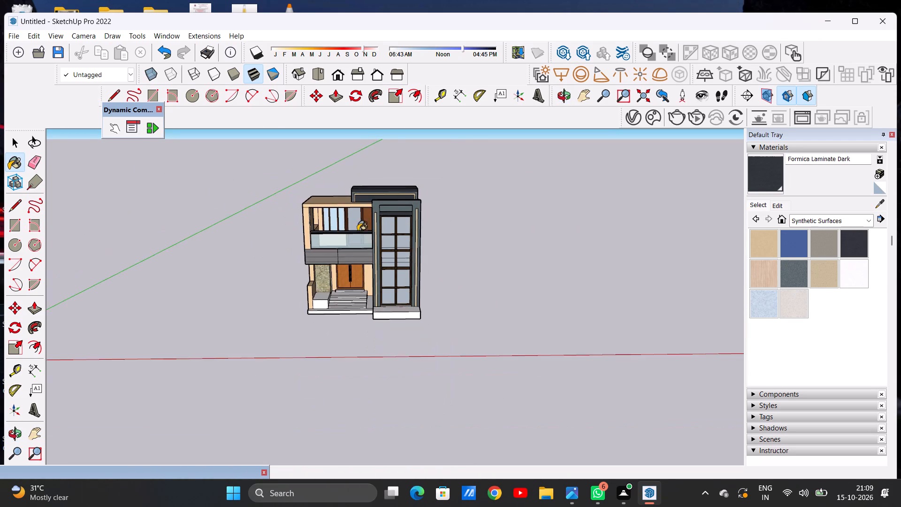
{"action": "scroll", "coordinate": [318, 308], "scroll_direction": "up", "scroll_amount": 1}
{"action": "scroll", "coordinate": [318, 308], "scroll_direction": "down", "scroll_amount": 1}
{"action": "scroll", "coordinate": [318, 308], "scroll_direction": "up", "scroll_amount": 3}
{"action": "middle_click_drag", "start_coordinate": [353, 304], "coordinate": [359, 229]}
{"action": "scroll", "coordinate": [364, 261], "scroll_direction": "up", "scroll_amount": 6}
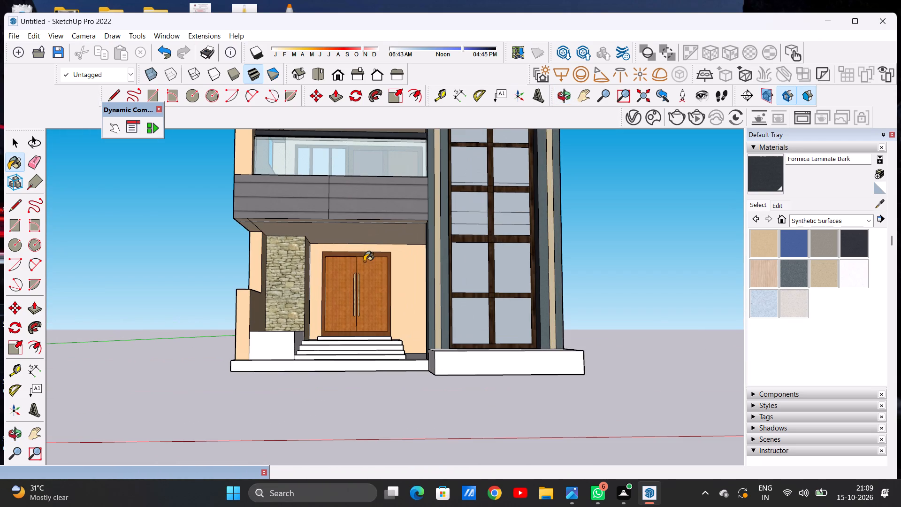
{"action": "key", "text": "space"}
{"action": "scroll", "coordinate": [388, 320], "scroll_direction": "down", "scroll_amount": 7}
{"action": "middle_click_drag", "start_coordinate": [373, 326], "coordinate": [385, 397]}
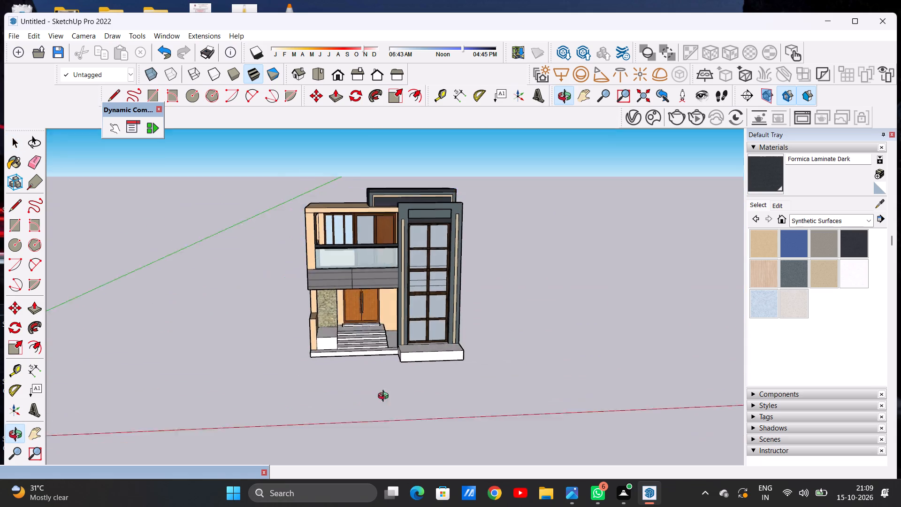
{"action": "middle_click_drag", "start_coordinate": [385, 397], "coordinate": [388, 414]}
Paint the front face of the plinth in front of the tower with Asphalt New from Asphalt and Concrete.
{"action": "scroll", "coordinate": [388, 414], "scroll_direction": "up", "scroll_amount": 1}
{"action": "scroll", "coordinate": [392, 347], "scroll_direction": "up", "scroll_amount": 6}
{"action": "middle_click_drag", "start_coordinate": [367, 326], "coordinate": [363, 391]}
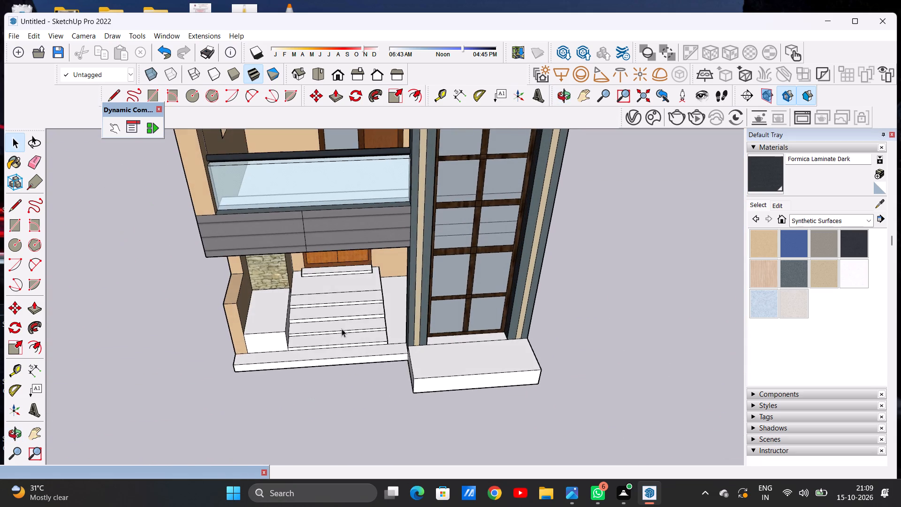
{"action": "scroll", "coordinate": [343, 324], "scroll_direction": "up", "scroll_amount": 6}
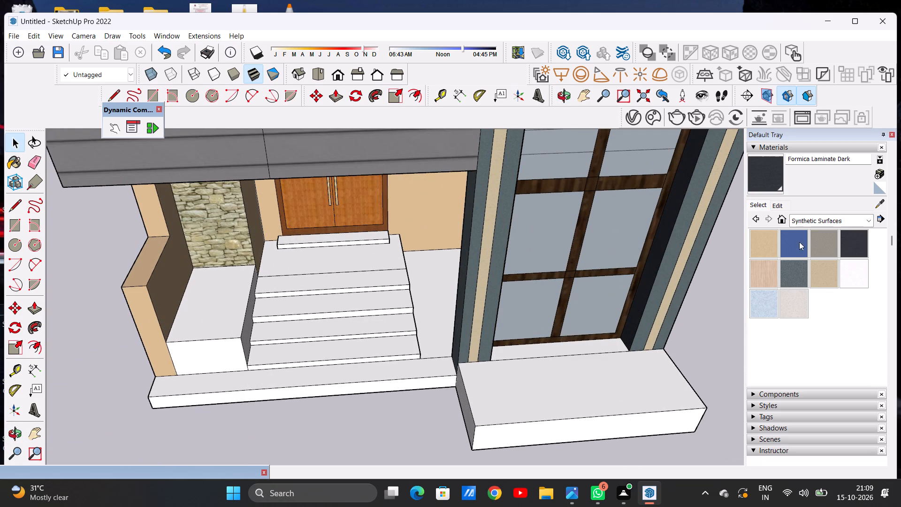
{"action": "left_click", "coordinate": [791, 219]}
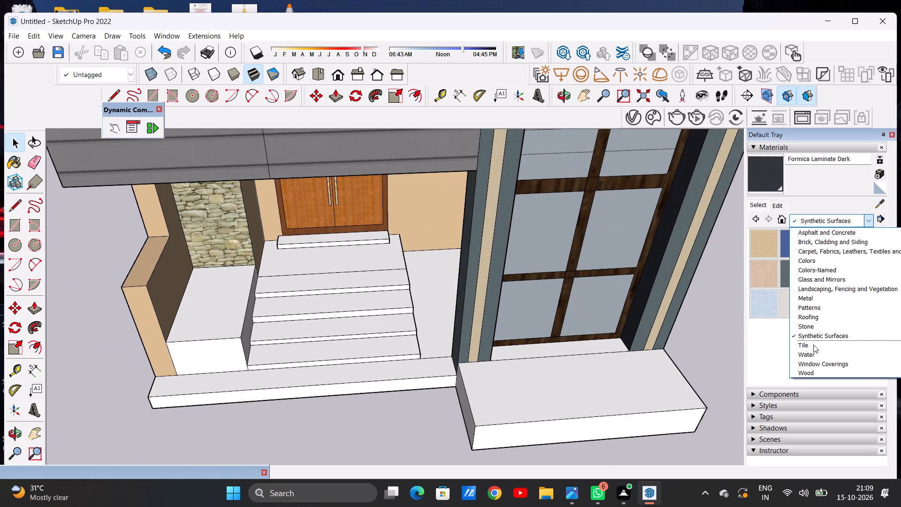
{"action": "left_click", "coordinate": [803, 236]}
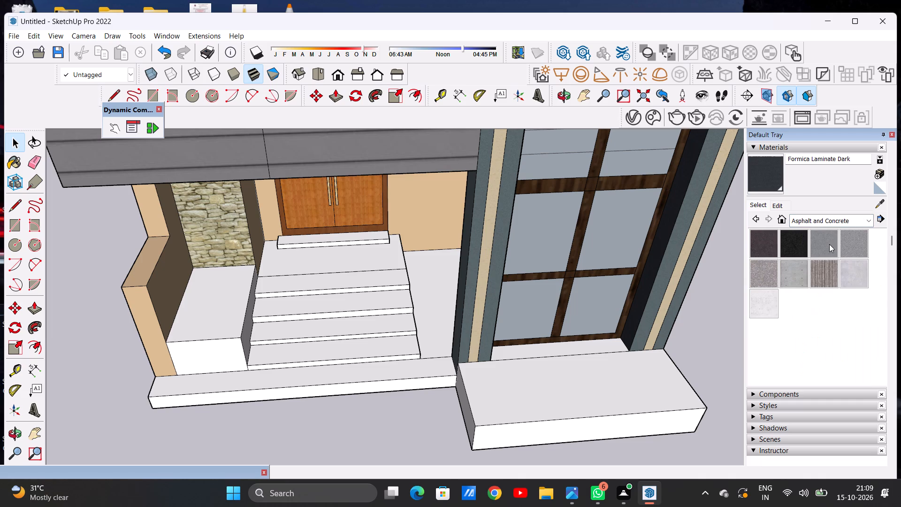
{"action": "left_click", "coordinate": [829, 244]}
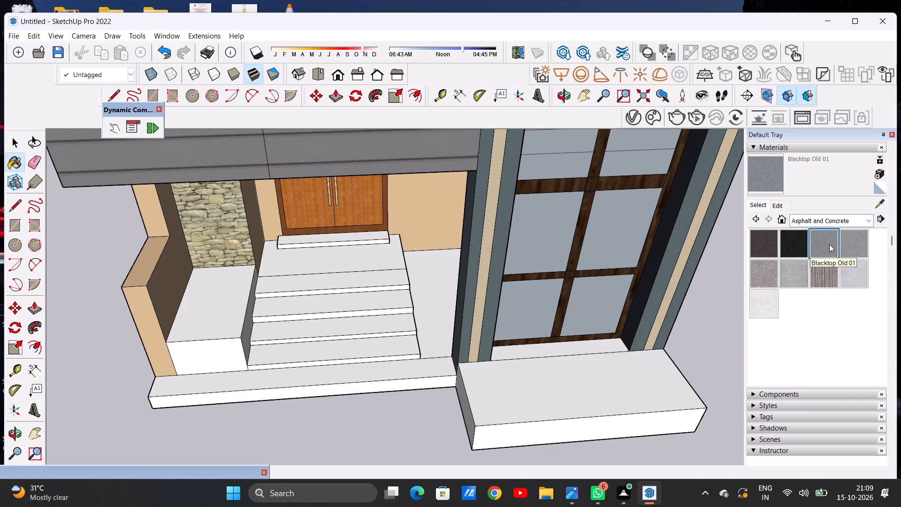
{"action": "left_click", "coordinate": [846, 242]}
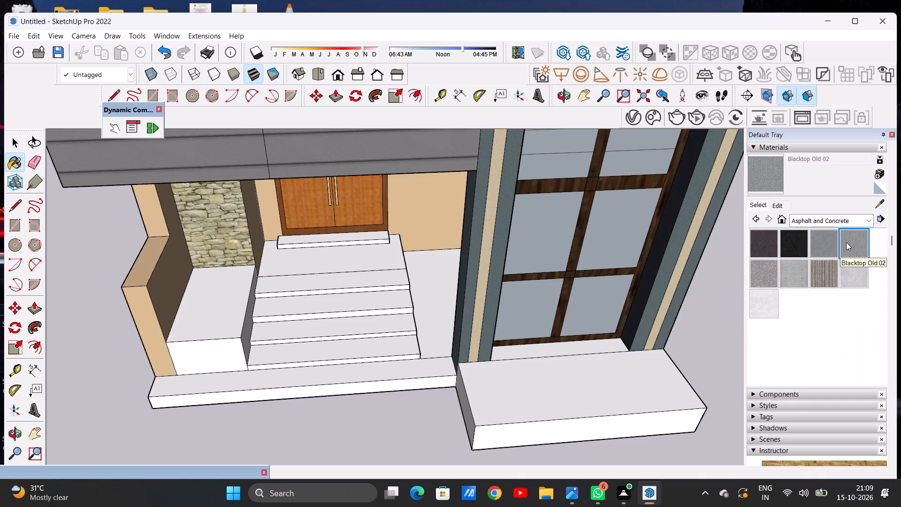
{"action": "left_click", "coordinate": [762, 251]}
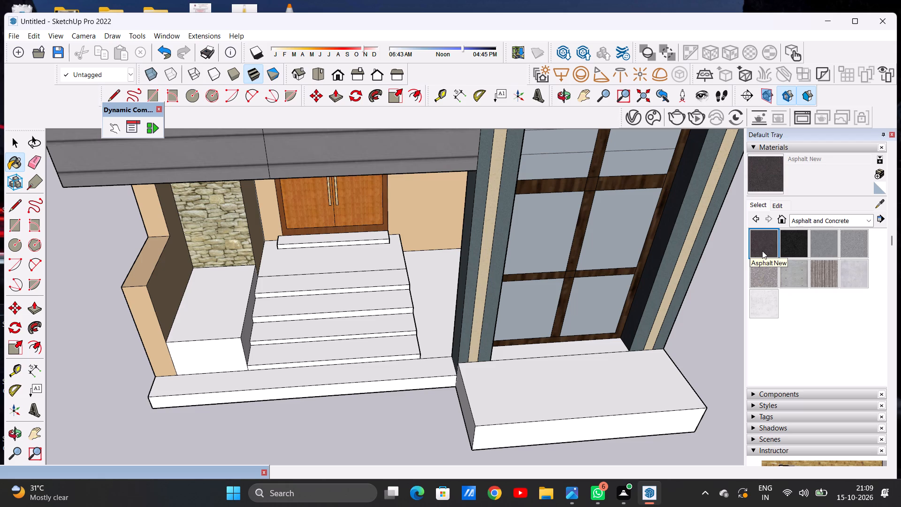
{"action": "scroll", "coordinate": [429, 299], "scroll_direction": "down", "scroll_amount": 6}
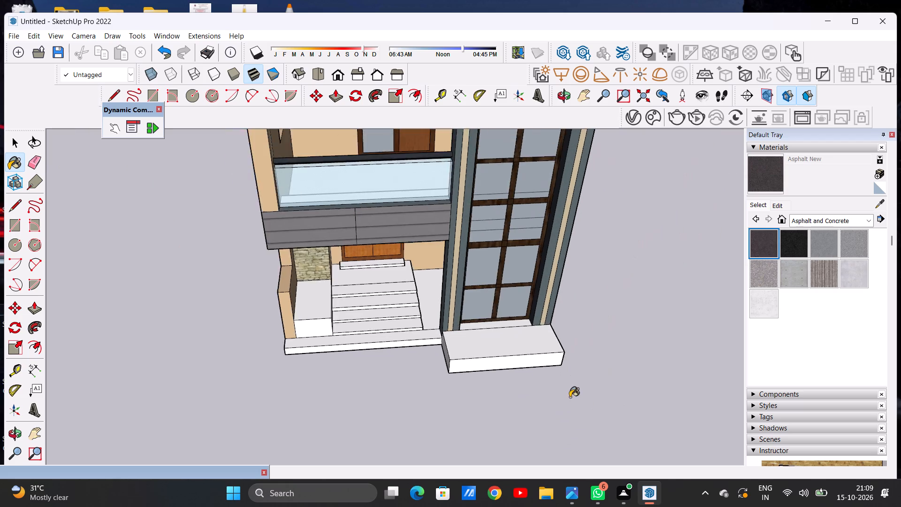
{"action": "scroll", "coordinate": [570, 397], "scroll_direction": "up", "scroll_amount": 11}
{"action": "left_click", "coordinate": [409, 338]}
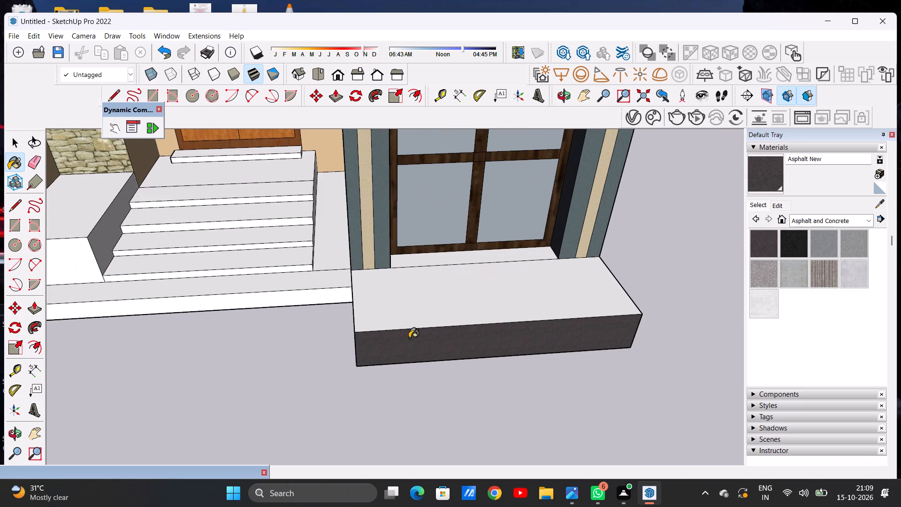
{"action": "scroll", "coordinate": [389, 313], "scroll_direction": "down", "scroll_amount": 5}
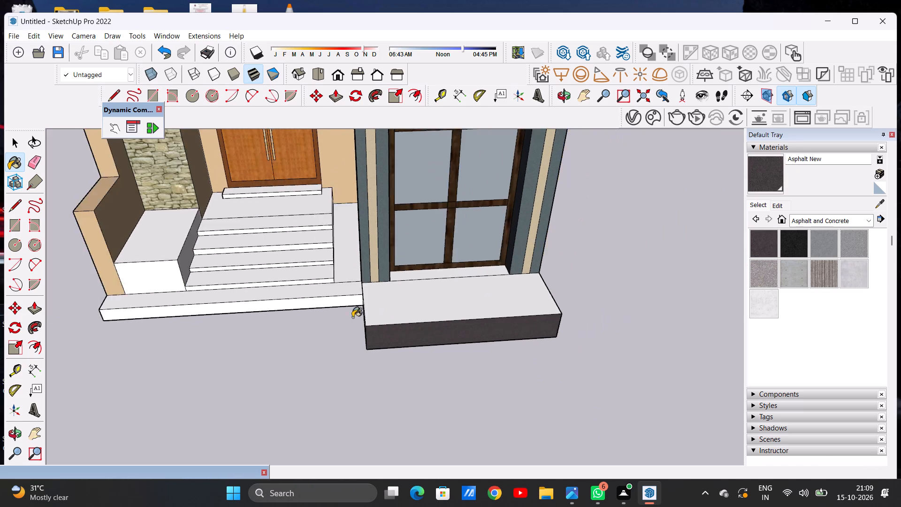
Paint the tower plinth's side face on the entrance-steps side with Asphalt New.
{"action": "middle_click_drag", "start_coordinate": [338, 322], "coordinate": [421, 280]}
{"action": "scroll", "coordinate": [407, 298], "scroll_direction": "up", "scroll_amount": 6}
{"action": "left_click", "coordinate": [390, 313]}
{"action": "scroll", "coordinate": [388, 314], "scroll_direction": "down", "scroll_amount": 5}
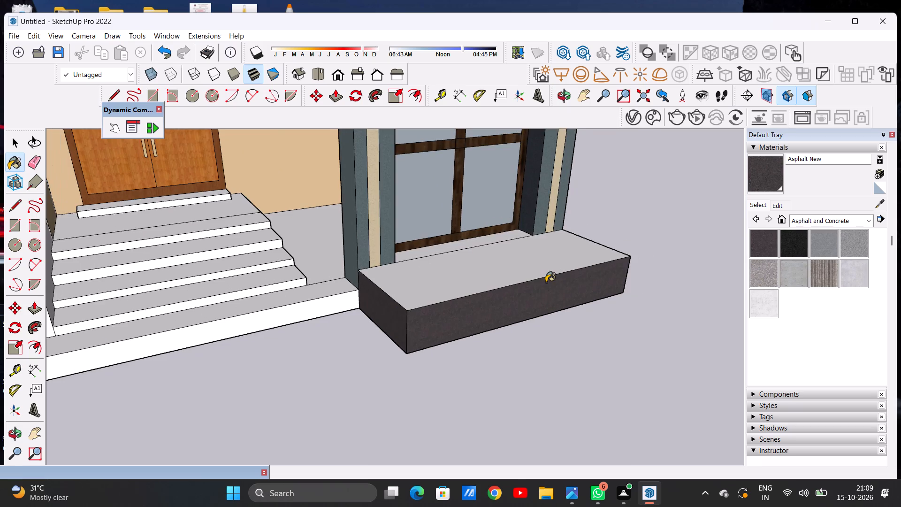
Paint the tower plinth's outer side face and the floor strip at the foot of the tall window with Asphalt New.
{"action": "middle_click_drag", "start_coordinate": [533, 284], "coordinate": [328, 330]}
{"action": "scroll", "coordinate": [358, 299], "scroll_direction": "down", "scroll_amount": 6}
{"action": "scroll", "coordinate": [503, 325], "scroll_direction": "up", "scroll_amount": 13}
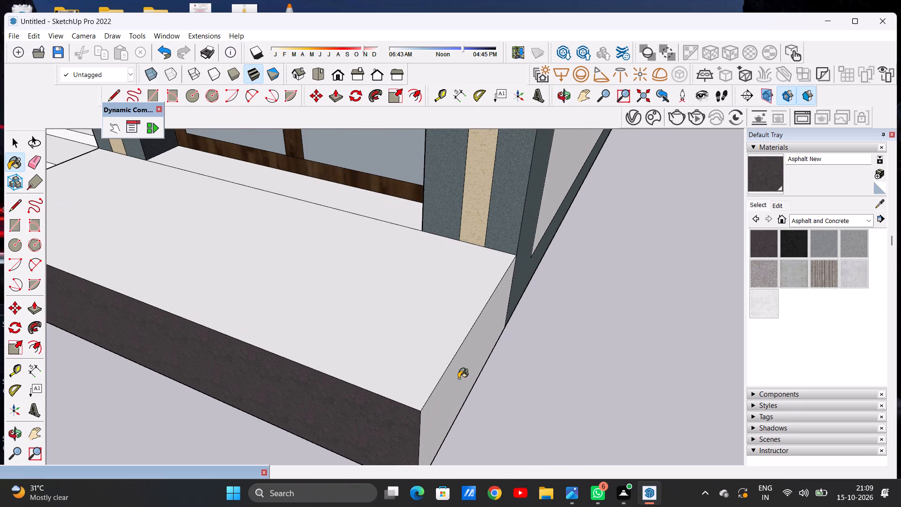
{"action": "left_click", "coordinate": [461, 381]}
{"action": "scroll", "coordinate": [476, 334], "scroll_direction": "down", "scroll_amount": 12}
{"action": "middle_click_drag", "start_coordinate": [404, 301], "coordinate": [98, 376]}
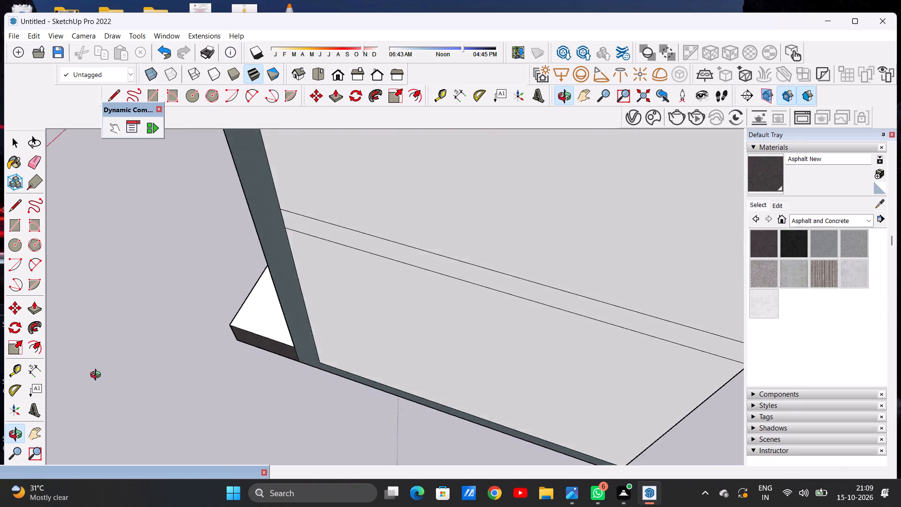
{"action": "middle_click_drag", "start_coordinate": [98, 376], "coordinate": [314, 389]}
{"action": "scroll", "coordinate": [378, 322], "scroll_direction": "up", "scroll_amount": 13}
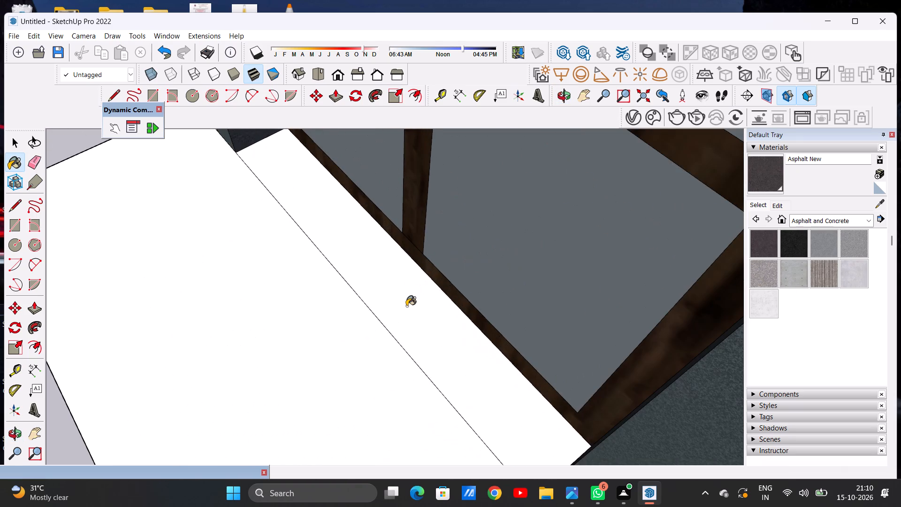
{"action": "left_click", "coordinate": [406, 306]}
Paint the top, front and stair-side faces of the block beside the entrance steps with Polished Concrete Old.
{"action": "scroll", "coordinate": [396, 315], "scroll_direction": "down", "scroll_amount": 9}
{"action": "middle_click_drag", "start_coordinate": [371, 313], "coordinate": [480, 280]}
{"action": "scroll", "coordinate": [437, 295], "scroll_direction": "down", "scroll_amount": 6}
{"action": "middle_click_drag", "start_coordinate": [352, 353], "coordinate": [454, 258]}
{"action": "scroll", "coordinate": [406, 304], "scroll_direction": "up", "scroll_amount": 5}
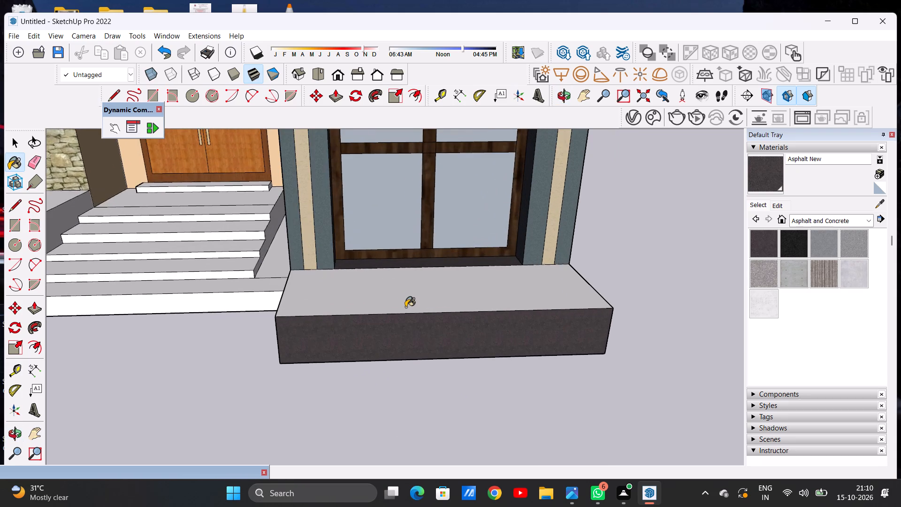
{"action": "scroll", "coordinate": [405, 307], "scroll_direction": "down", "scroll_amount": 14}
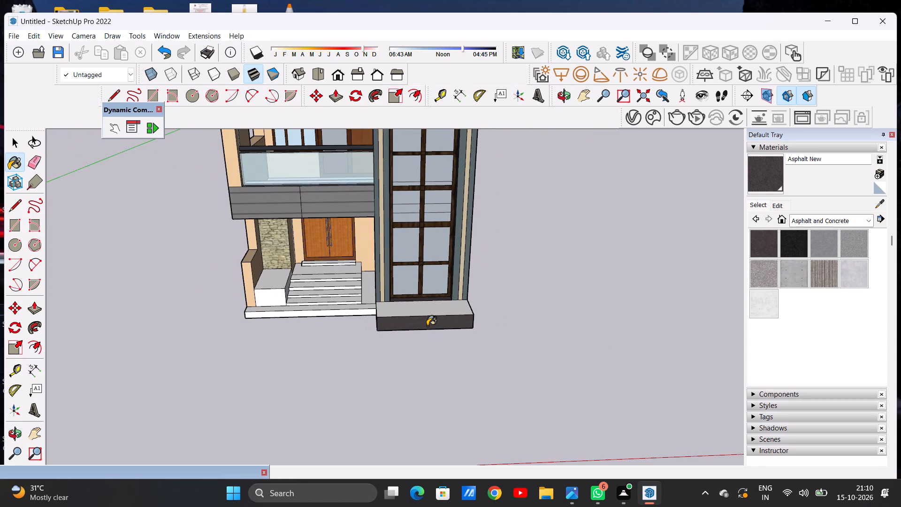
{"action": "scroll", "coordinate": [427, 326], "scroll_direction": "up", "scroll_amount": 3}
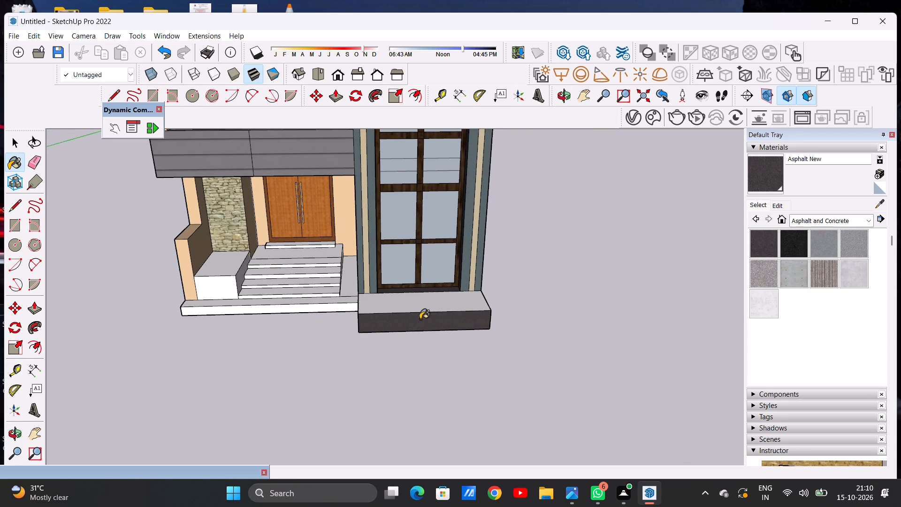
{"action": "scroll", "coordinate": [420, 316], "scroll_direction": "down", "scroll_amount": 6}
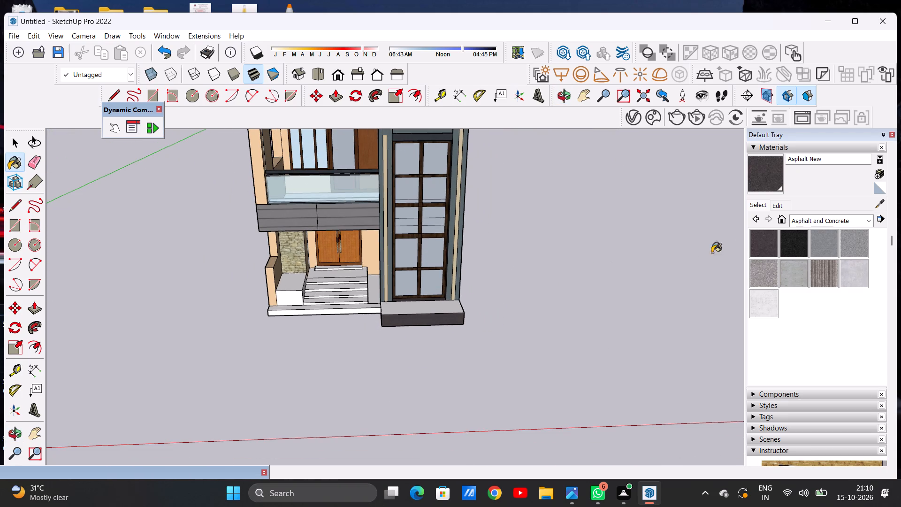
{"action": "left_click", "coordinate": [766, 296]}
{"action": "scroll", "coordinate": [295, 288], "scroll_direction": "up", "scroll_amount": 2}
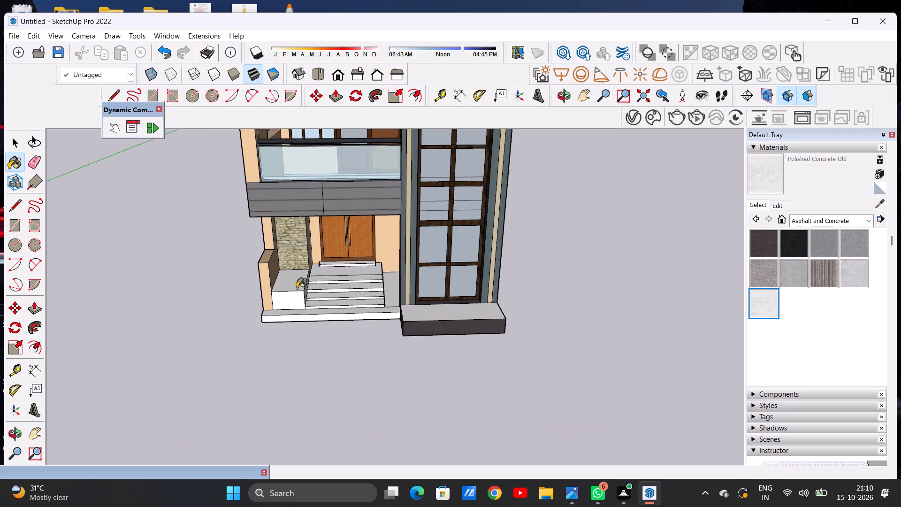
{"action": "scroll", "coordinate": [297, 288], "scroll_direction": "up", "scroll_amount": 10}
{"action": "left_click", "coordinate": [277, 284]}
{"action": "left_click", "coordinate": [274, 314]}
{"action": "middle_click_drag", "start_coordinate": [310, 292], "coordinate": [287, 287]}
{"action": "scroll", "coordinate": [308, 290], "scroll_direction": "up", "scroll_amount": 11}
{"action": "left_click", "coordinate": [311, 292]}
Paint the top and front of the threshold step below the entrance door with Marble Carrara Gold Floor Tile from the Tile collection.
{"action": "scroll", "coordinate": [298, 292], "scroll_direction": "down", "scroll_amount": 7}
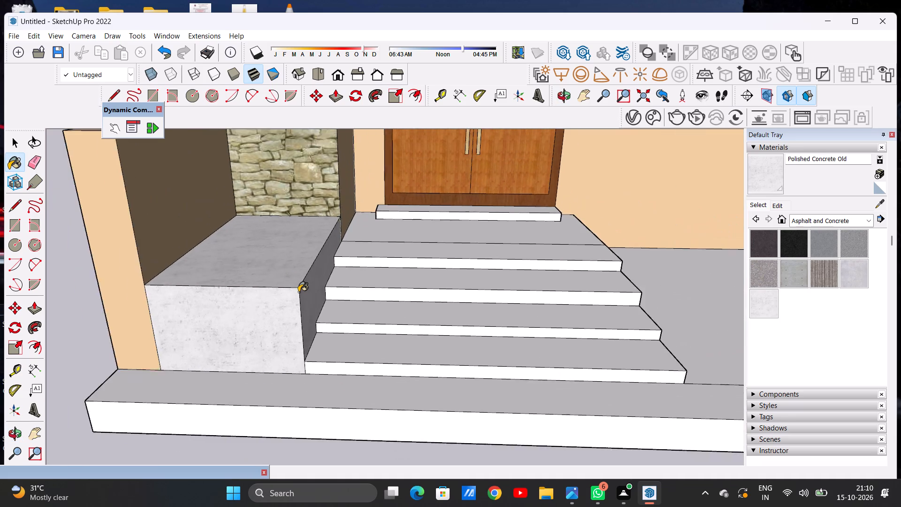
{"action": "scroll", "coordinate": [298, 292], "scroll_direction": "down", "scroll_amount": 12}
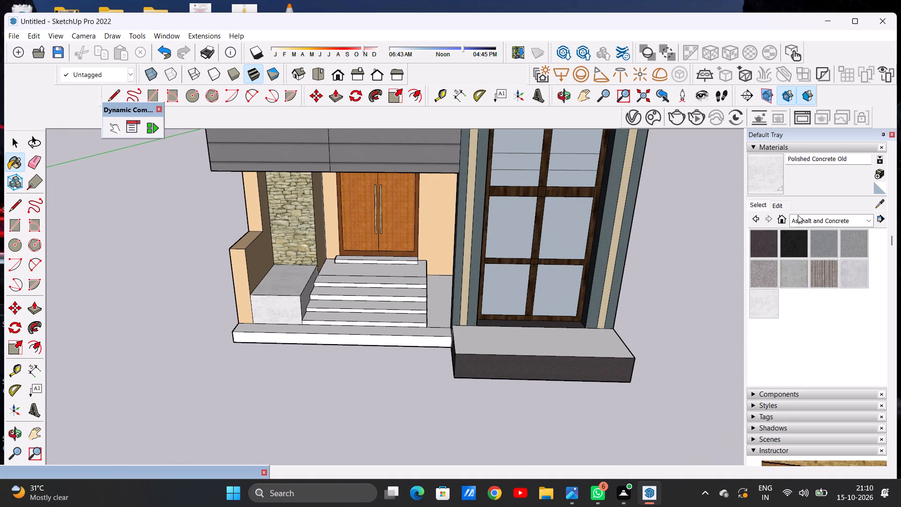
{"action": "left_click", "coordinate": [798, 215]}
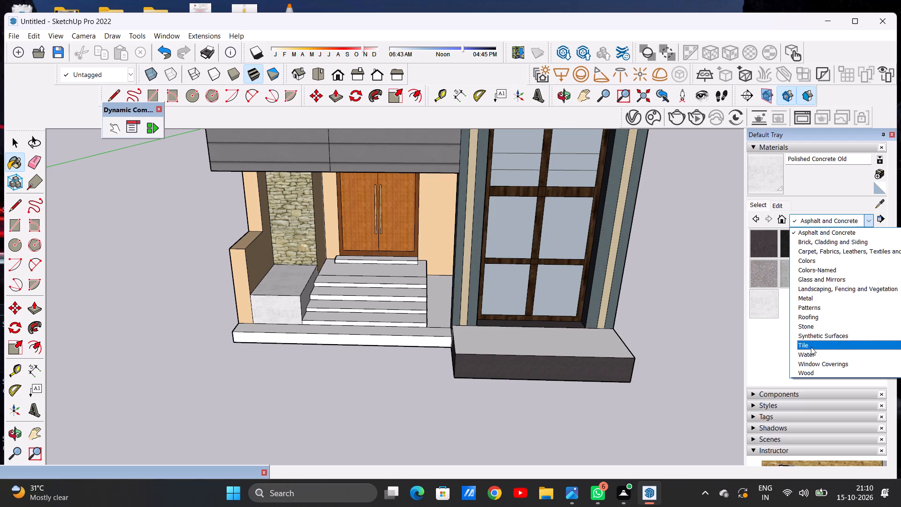
{"action": "left_click", "coordinate": [811, 347]}
{"action": "left_click", "coordinate": [825, 299]}
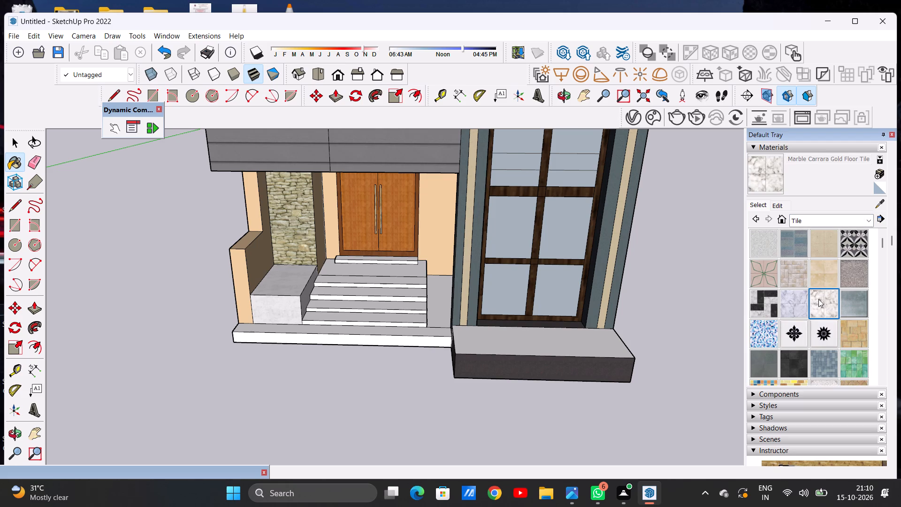
{"action": "scroll", "coordinate": [322, 271], "scroll_direction": "up", "scroll_amount": 7}
{"action": "scroll", "coordinate": [385, 257], "scroll_direction": "up", "scroll_amount": 11}
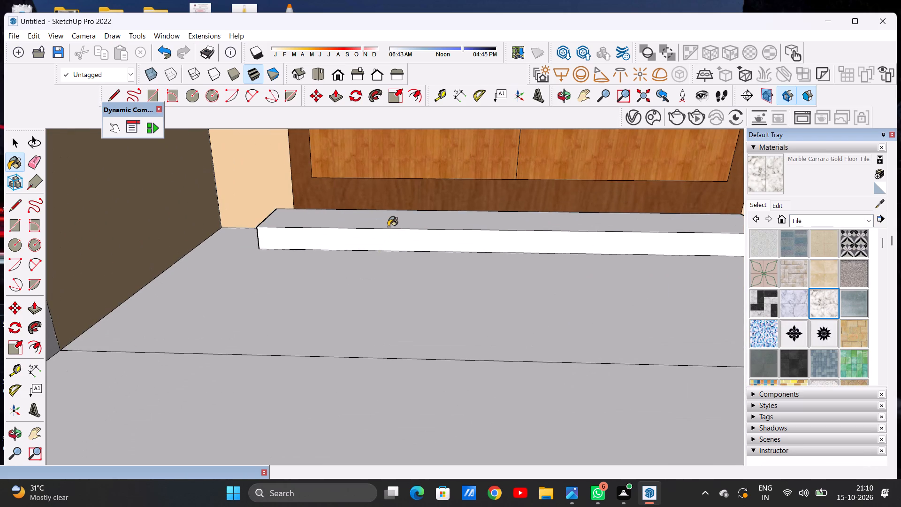
{"action": "left_click", "coordinate": [387, 222]}
{"action": "left_click", "coordinate": [387, 237]}
Paint both end faces of the door's threshold step with Marble Carrara Gold Floor Tile.
{"action": "scroll", "coordinate": [366, 248], "scroll_direction": "down", "scroll_amount": 7}
{"action": "middle_click_drag", "start_coordinate": [328, 253], "coordinate": [393, 258]}
{"action": "scroll", "coordinate": [313, 245], "scroll_direction": "up", "scroll_amount": 18}
{"action": "left_click", "coordinate": [299, 248]}
{"action": "scroll", "coordinate": [285, 284], "scroll_direction": "down", "scroll_amount": 3}
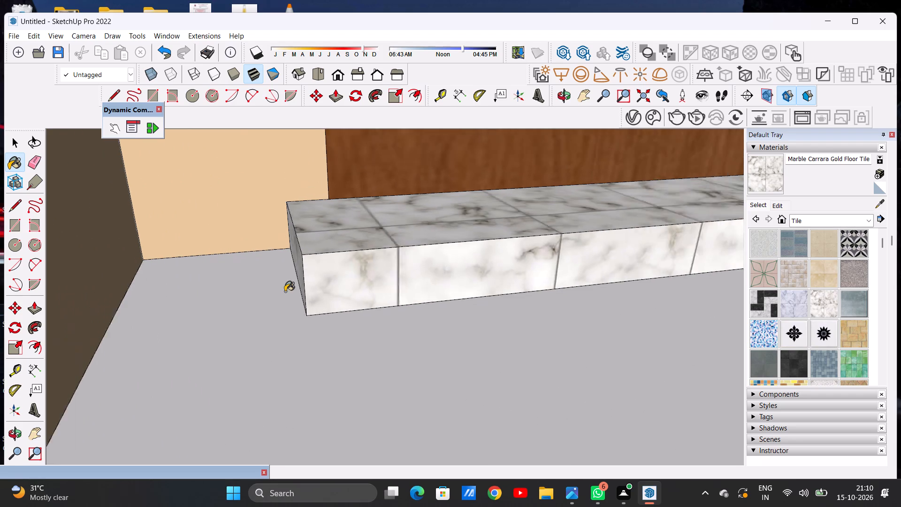
{"action": "scroll", "coordinate": [285, 292], "scroll_direction": "down", "scroll_amount": 20}
{"action": "scroll", "coordinate": [285, 292], "scroll_direction": "down", "scroll_amount": 2}
{"action": "middle_click_drag", "start_coordinate": [526, 238], "coordinate": [432, 261]}
{"action": "scroll", "coordinate": [528, 301], "scroll_direction": "up", "scroll_amount": 5}
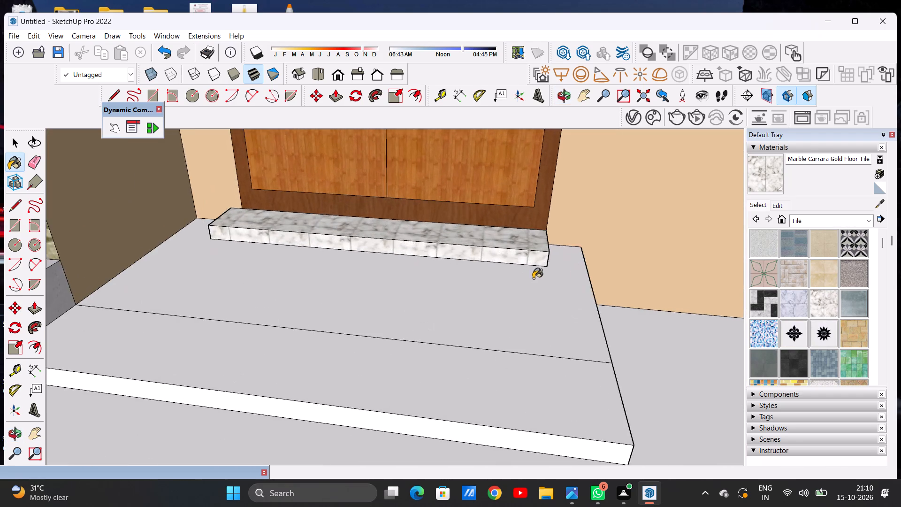
{"action": "scroll", "coordinate": [533, 278], "scroll_direction": "up", "scroll_amount": 8}
{"action": "middle_click_drag", "start_coordinate": [553, 258], "coordinate": [486, 258]}
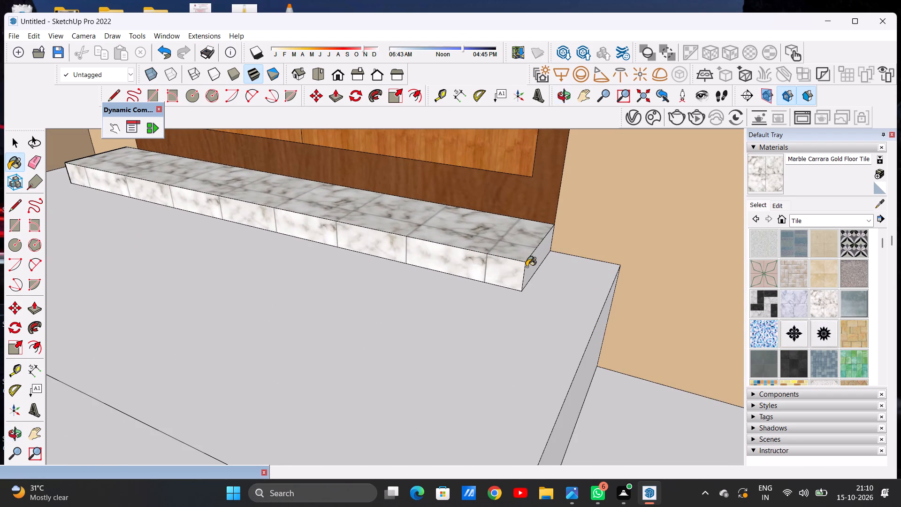
{"action": "left_click", "coordinate": [527, 267]}
Paint the entrance landing, its front strip, the top riser and the tread below it with Marble Carrara Gold Floor Tile.
{"action": "scroll", "coordinate": [533, 255], "scroll_direction": "down", "scroll_amount": 12}
{"action": "scroll", "coordinate": [274, 279], "scroll_direction": "down", "scroll_amount": 4}
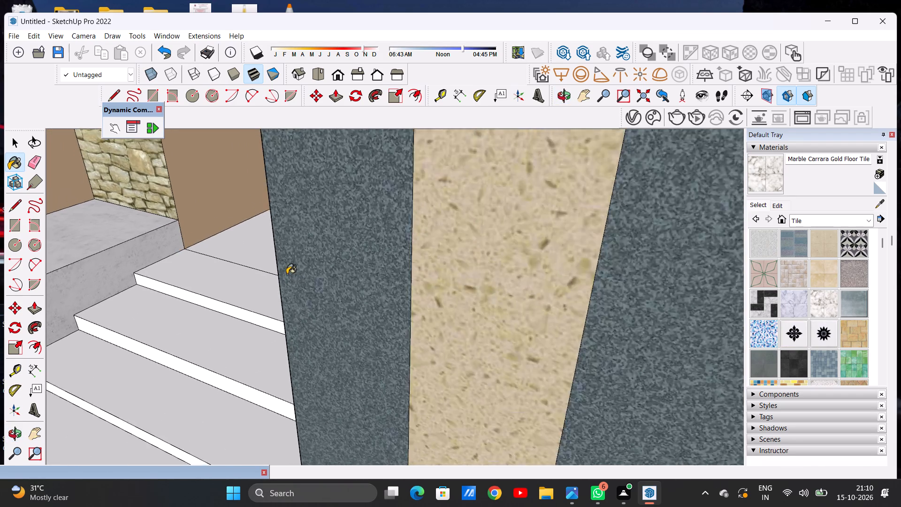
{"action": "scroll", "coordinate": [287, 274], "scroll_direction": "down", "scroll_amount": 10}
{"action": "middle_click_drag", "start_coordinate": [171, 307], "coordinate": [316, 292]}
{"action": "left_click", "coordinate": [309, 289]}
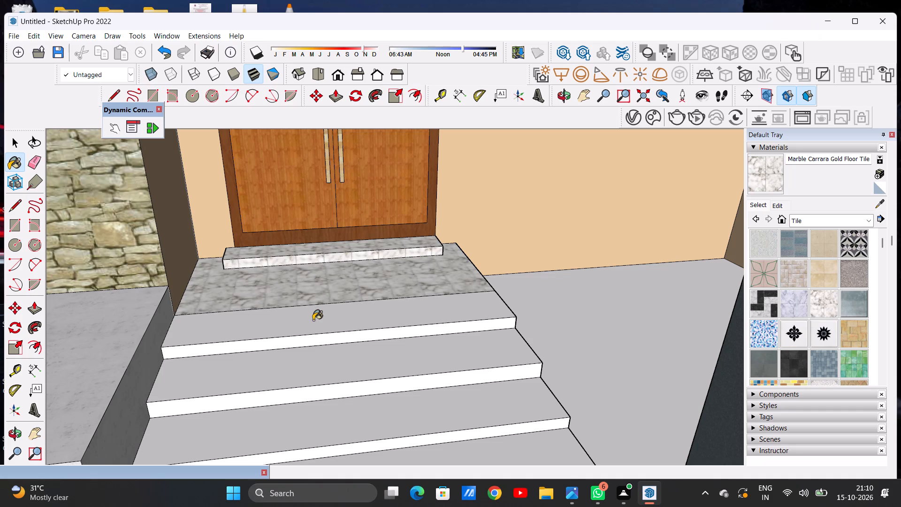
{"action": "left_click", "coordinate": [313, 320]}
{"action": "scroll", "coordinate": [262, 307], "scroll_direction": "down", "scroll_amount": 5}
{"action": "scroll", "coordinate": [283, 311], "scroll_direction": "up", "scroll_amount": 11}
{"action": "left_click", "coordinate": [281, 340]}
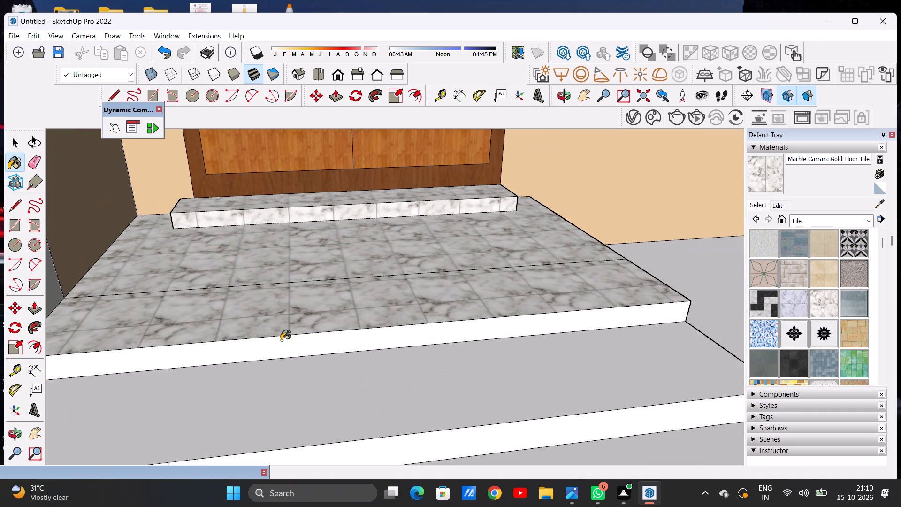
{"action": "left_click", "coordinate": [302, 367]}
Paint the remaining risers and treads of the entrance steps with Marble Carrara Gold Floor Tile.
{"action": "scroll", "coordinate": [295, 307], "scroll_direction": "down", "scroll_amount": 11}
{"action": "scroll", "coordinate": [290, 287], "scroll_direction": "up", "scroll_amount": 1}
{"action": "scroll", "coordinate": [290, 287], "scroll_direction": "down", "scroll_amount": 3}
{"action": "scroll", "coordinate": [316, 407], "scroll_direction": "up", "scroll_amount": 7}
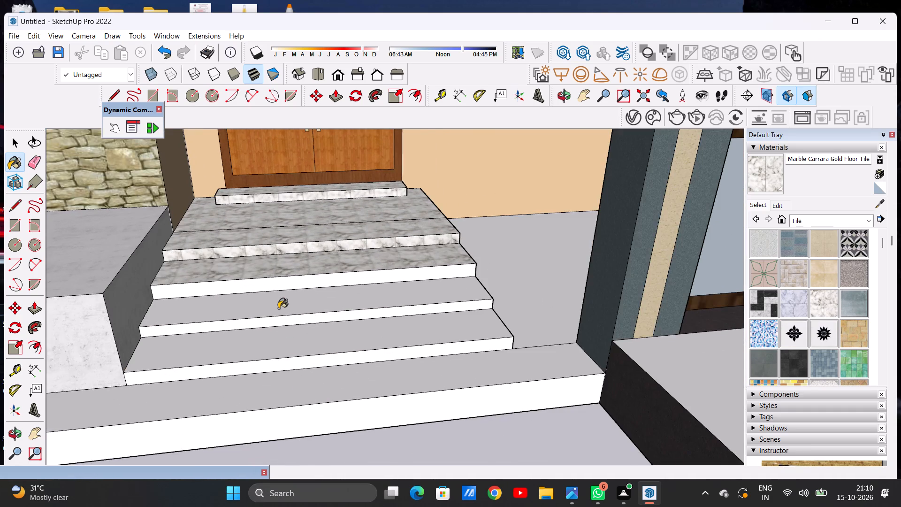
{"action": "scroll", "coordinate": [278, 306], "scroll_direction": "up", "scroll_amount": 7}
{"action": "left_click", "coordinate": [273, 271]}
{"action": "left_click", "coordinate": [278, 295]}
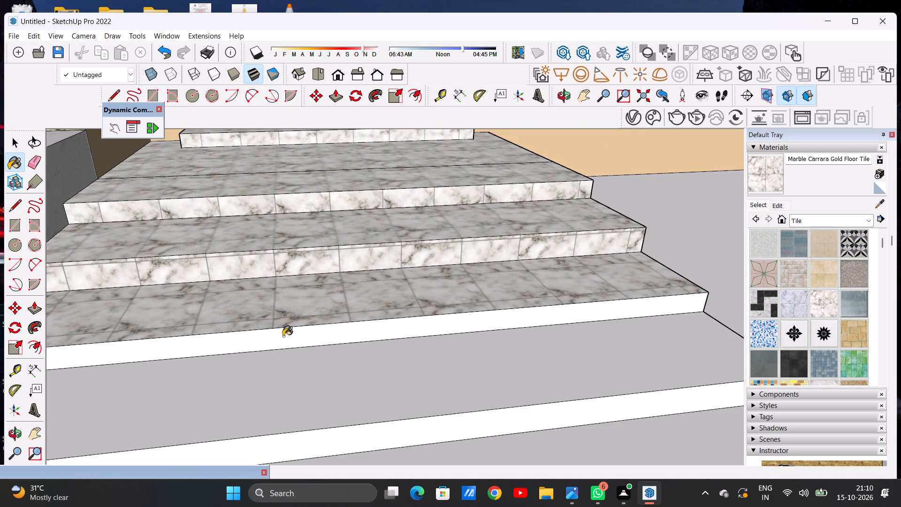
{"action": "left_click", "coordinate": [283, 336]}
{"action": "left_click", "coordinate": [291, 371]}
{"action": "scroll", "coordinate": [306, 284], "scroll_direction": "down", "scroll_amount": 8}
{"action": "scroll", "coordinate": [305, 365], "scroll_direction": "up", "scroll_amount": 8}
{"action": "left_click", "coordinate": [285, 332]}
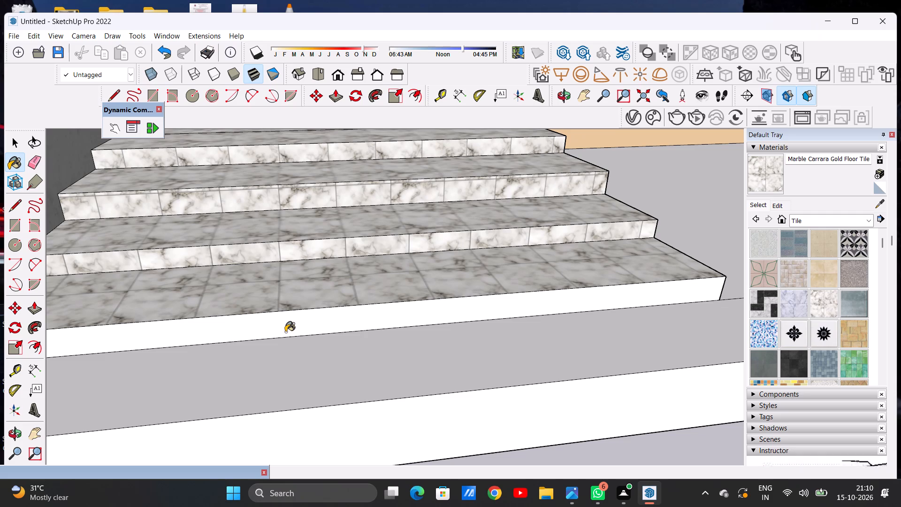
Paint the floor area between the entrance steps and the tower with Field Square Tile.
{"action": "scroll", "coordinate": [296, 322], "scroll_direction": "down", "scroll_amount": 16}
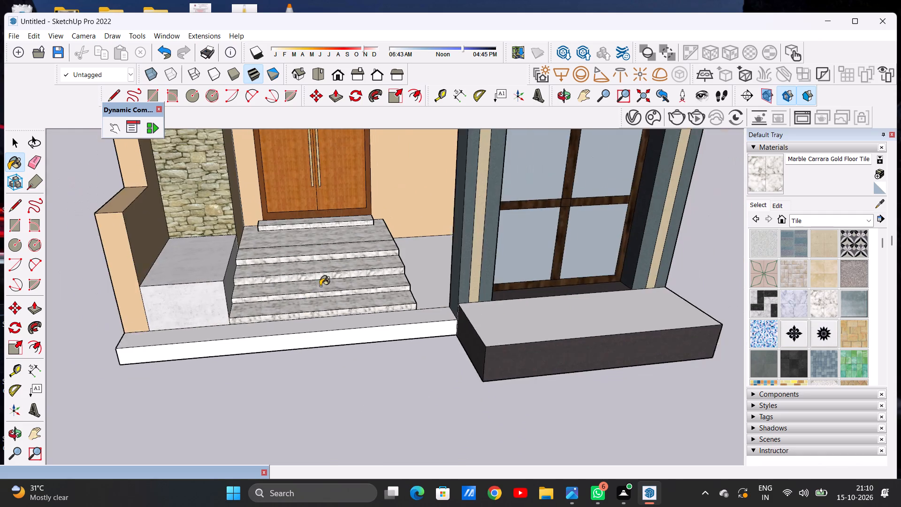
{"action": "scroll", "coordinate": [320, 286], "scroll_direction": "down", "scroll_amount": 1}
{"action": "middle_click_drag", "start_coordinate": [333, 281], "coordinate": [374, 354]}
{"action": "scroll", "coordinate": [405, 271], "scroll_direction": "up", "scroll_amount": 4}
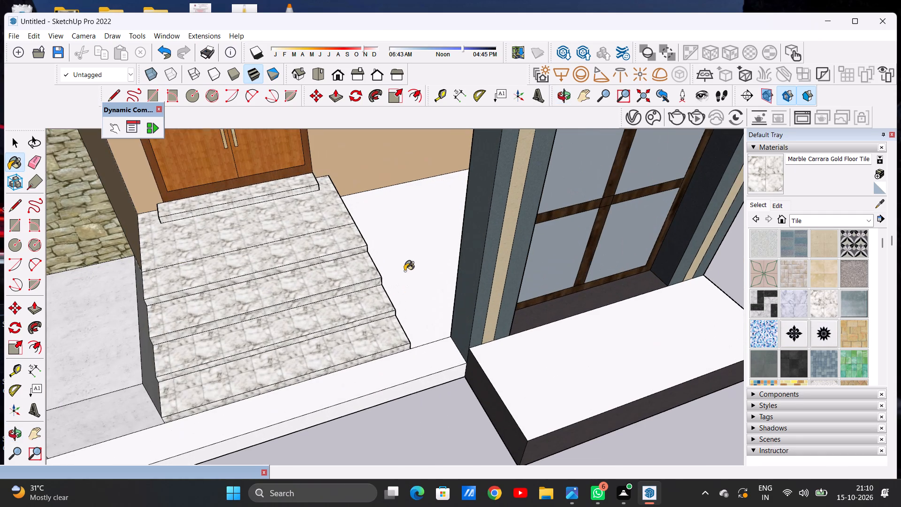
{"action": "left_click", "coordinate": [828, 274]}
{"action": "left_click_drag", "start_coordinate": [398, 261], "coordinate": [405, 261]}
Examine the entrance base, the tower plinth and the ground in front of the house.
{"action": "scroll", "coordinate": [406, 256], "scroll_direction": "up", "scroll_amount": 9}
{"action": "scroll", "coordinate": [407, 264], "scroll_direction": "down", "scroll_amount": 20}
{"action": "scroll", "coordinate": [407, 264], "scroll_direction": "down", "scroll_amount": 1}
{"action": "middle_click_drag", "start_coordinate": [331, 314], "coordinate": [260, 237]}
{"action": "scroll", "coordinate": [350, 289], "scroll_direction": "up", "scroll_amount": 6}
{"action": "scroll", "coordinate": [410, 280], "scroll_direction": "up", "scroll_amount": 7}
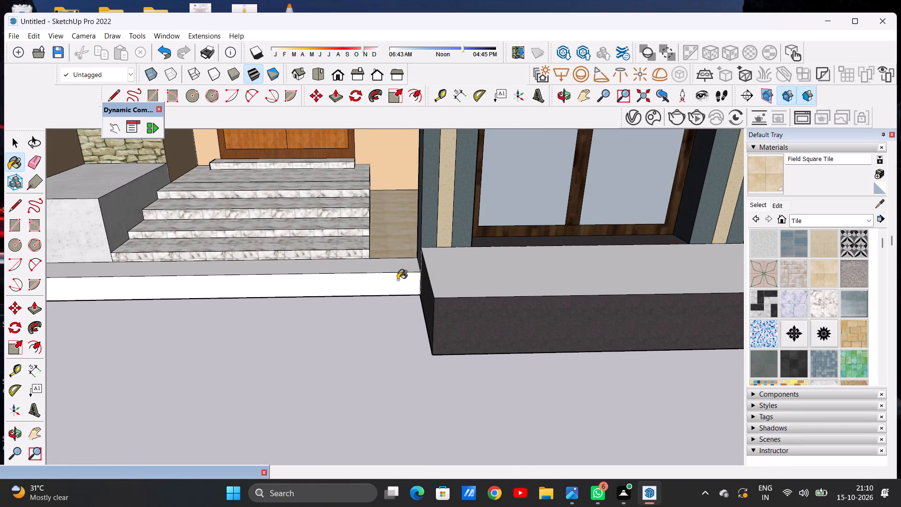
{"action": "middle_click_drag", "start_coordinate": [397, 280], "coordinate": [396, 349]}
{"action": "scroll", "coordinate": [394, 312], "scroll_direction": "down", "scroll_amount": 13}
{"action": "scroll", "coordinate": [396, 327], "scroll_direction": "up", "scroll_amount": 5}
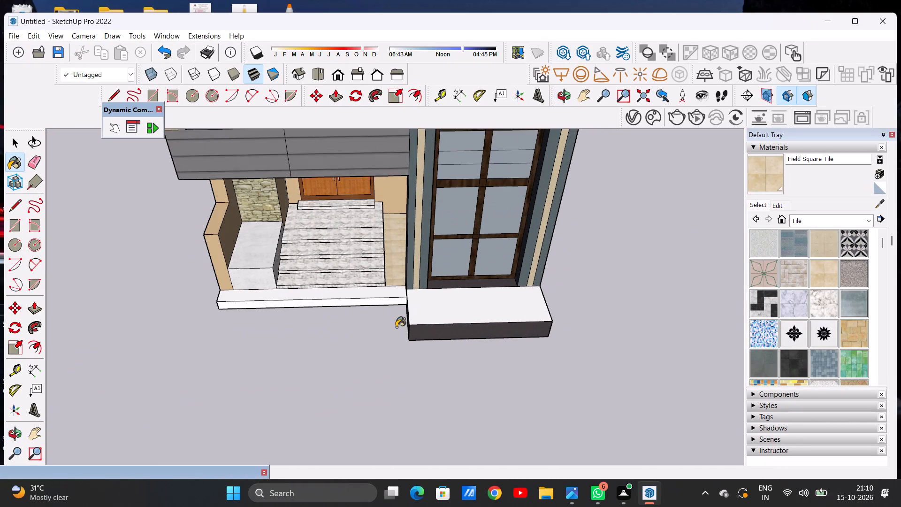
{"action": "scroll", "coordinate": [396, 327], "scroll_direction": "up", "scroll_amount": 1}
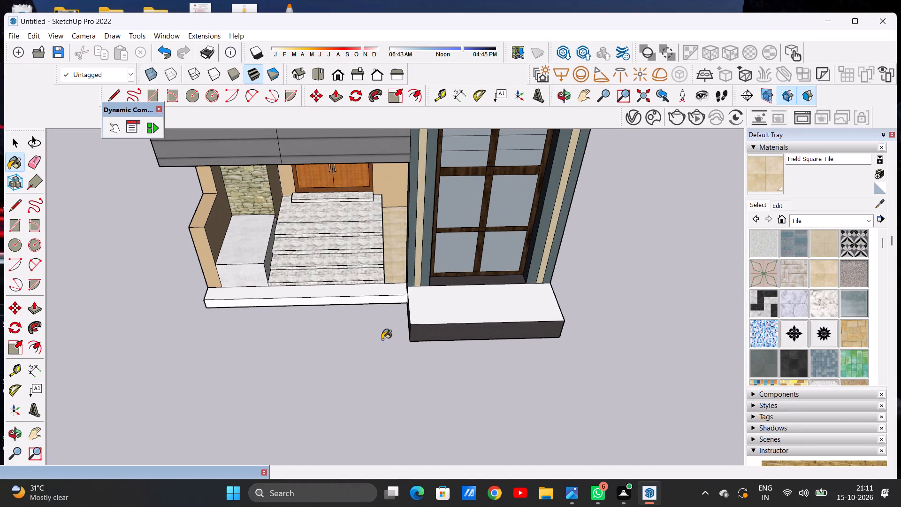
{"action": "key", "text": "space"}
{"action": "scroll", "coordinate": [382, 292], "scroll_direction": "down", "scroll_amount": 8}
{"action": "scroll", "coordinate": [334, 286], "scroll_direction": "down", "scroll_amount": 7}
{"action": "scroll", "coordinate": [365, 279], "scroll_direction": "up", "scroll_amount": 7}
{"action": "scroll", "coordinate": [322, 312], "scroll_direction": "down", "scroll_amount": 1}
{"action": "scroll", "coordinate": [322, 312], "scroll_direction": "up", "scroll_amount": 3}
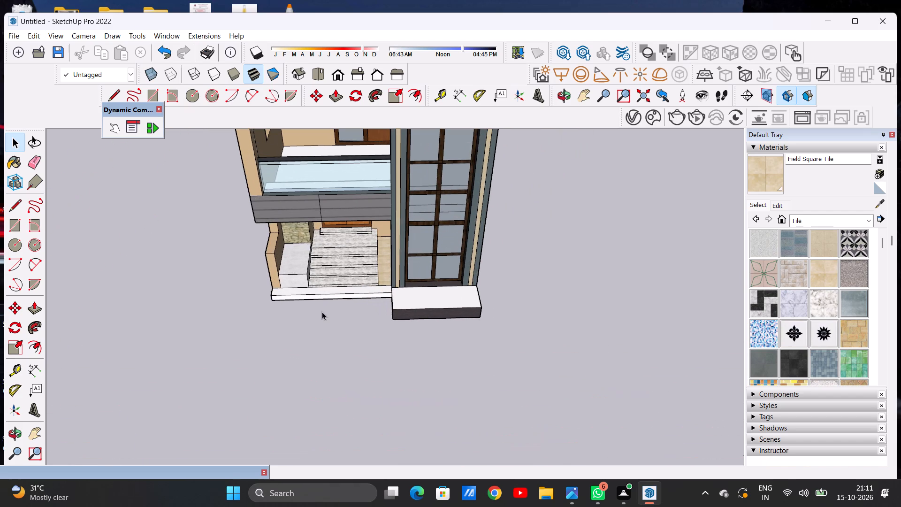
{"action": "scroll", "coordinate": [356, 290], "scroll_direction": "down", "scroll_amount": 7}
Draw a ground-level rectangle in front of the house, from the entrance base's outer bottom corner to beyond the tower plinth.
{"action": "middle_click_drag", "start_coordinate": [351, 313], "coordinate": [326, 356]}
{"action": "scroll", "coordinate": [329, 335], "scroll_direction": "up", "scroll_amount": 5}
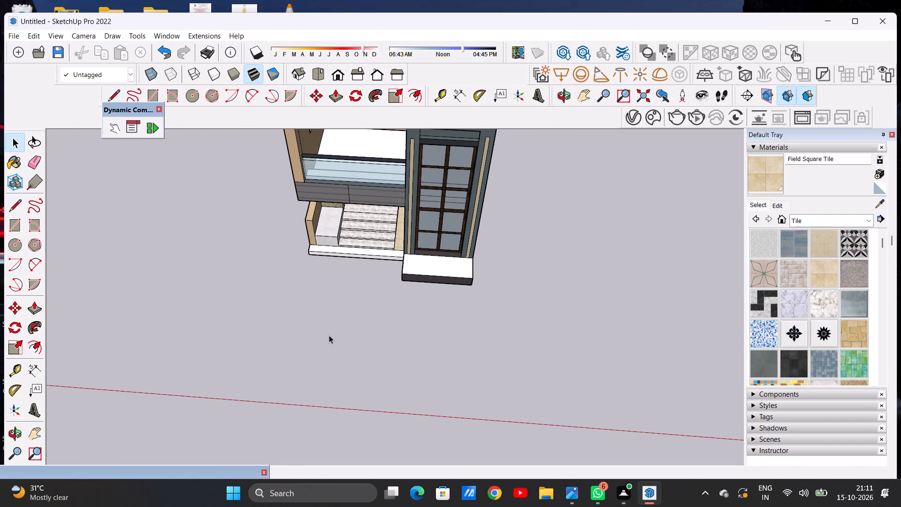
{"action": "key", "text": "r"}
{"action": "scroll", "coordinate": [325, 284], "scroll_direction": "up", "scroll_amount": 9}
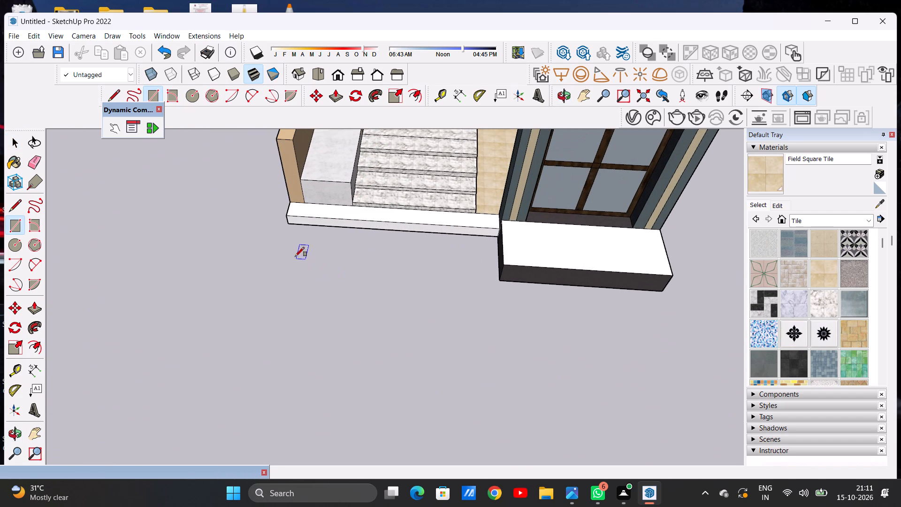
{"action": "left_click", "coordinate": [289, 225]}
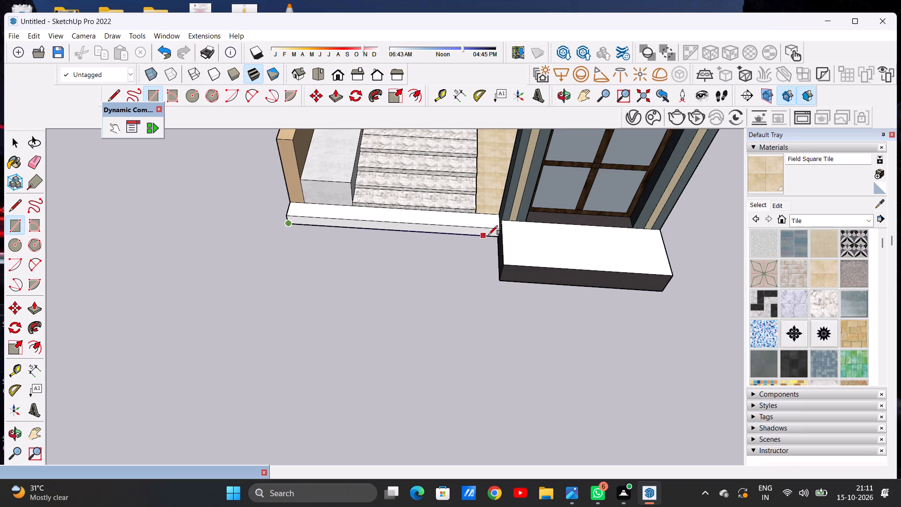
{"action": "left_click", "coordinate": [497, 235]}
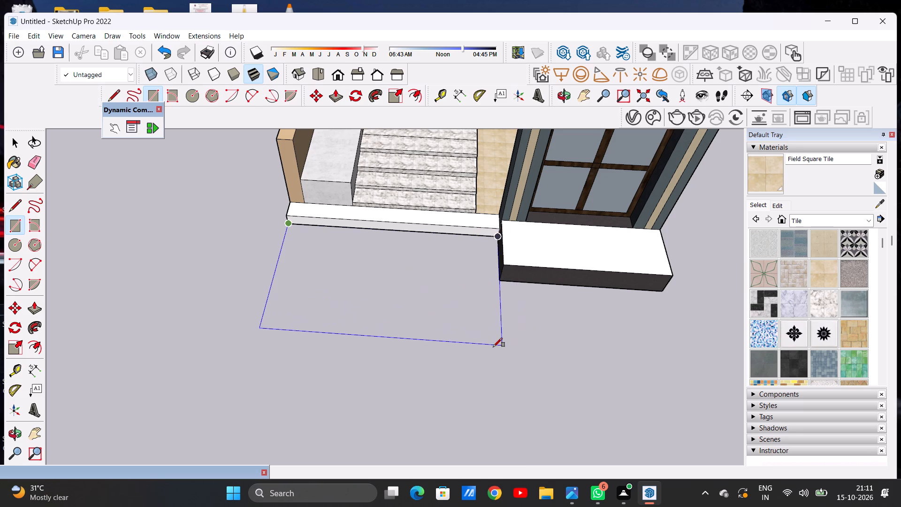
{"action": "left_click", "coordinate": [690, 378]}
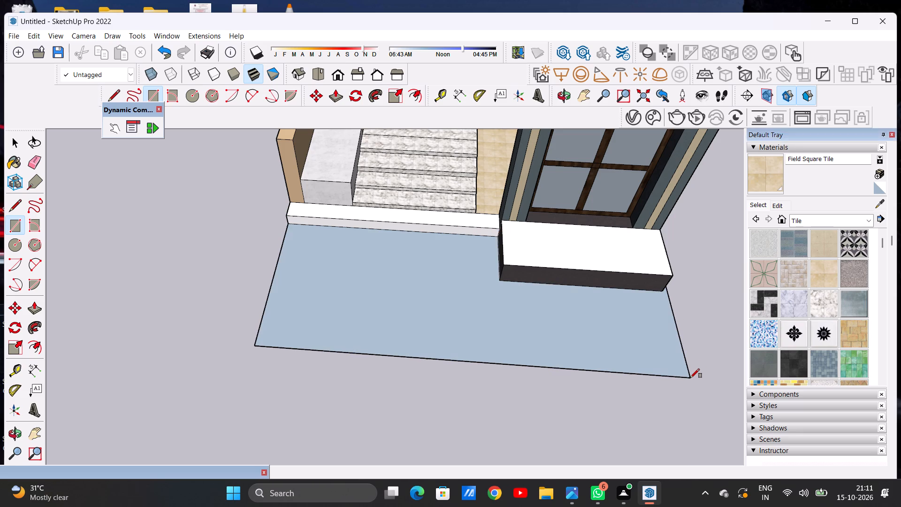
{"action": "key", "text": "space"}
Examine the new ground face from the side, from below and with the whole front facade.
{"action": "scroll", "coordinate": [488, 318], "scroll_direction": "down", "scroll_amount": 6}
{"action": "middle_click_drag", "start_coordinate": [574, 331], "coordinate": [364, 235]}
{"action": "scroll", "coordinate": [662, 425], "scroll_direction": "up", "scroll_amount": 5}
{"action": "middle_click_drag", "start_coordinate": [550, 410], "coordinate": [528, 259]}
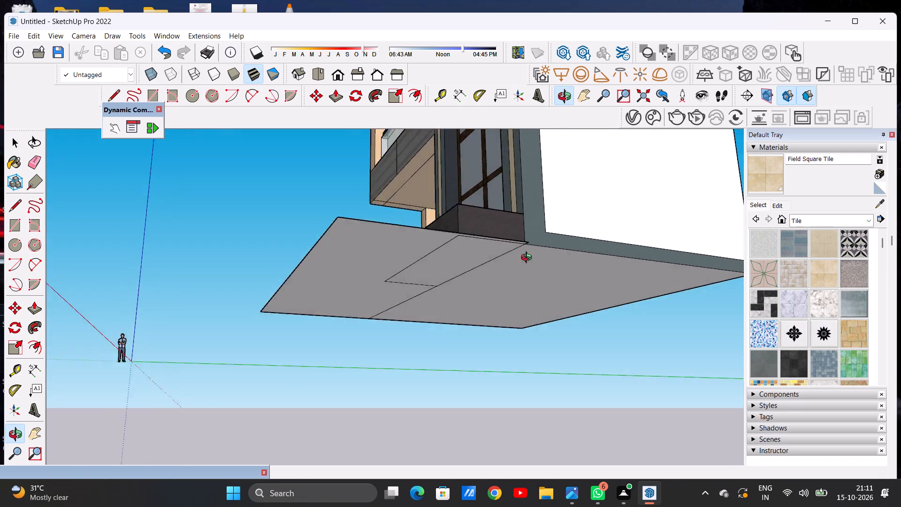
{"action": "middle_click_drag", "start_coordinate": [528, 259], "coordinate": [581, 373]}
{"action": "scroll", "coordinate": [504, 347], "scroll_direction": "down", "scroll_amount": 6}
{"action": "middle_click_drag", "start_coordinate": [468, 346], "coordinate": [582, 398]}
{"action": "middle_click_drag", "start_coordinate": [377, 330], "coordinate": [448, 331]}
{"action": "scroll", "coordinate": [387, 335], "scroll_direction": "down", "scroll_amount": 7}
{"action": "middle_click_drag", "start_coordinate": [428, 362], "coordinate": [435, 329]}
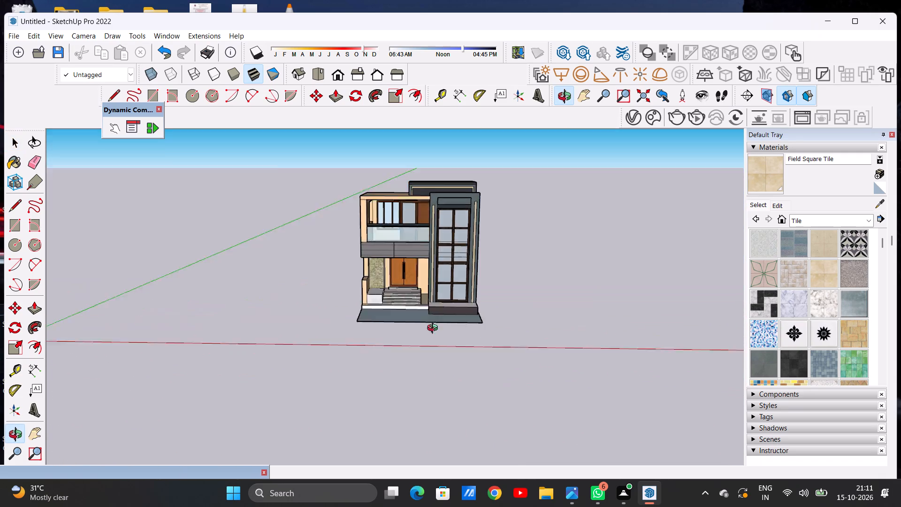
Paint the ground face in front of the house with Field Rectangle Tile from the Tile collection.
{"action": "middle_click_drag", "start_coordinate": [435, 329], "coordinate": [417, 418]}
{"action": "scroll", "coordinate": [398, 332], "scroll_direction": "up", "scroll_amount": 4}
{"action": "middle_click_drag", "start_coordinate": [389, 315], "coordinate": [408, 347]}
{"action": "scroll", "coordinate": [446, 328], "scroll_direction": "up", "scroll_amount": 3}
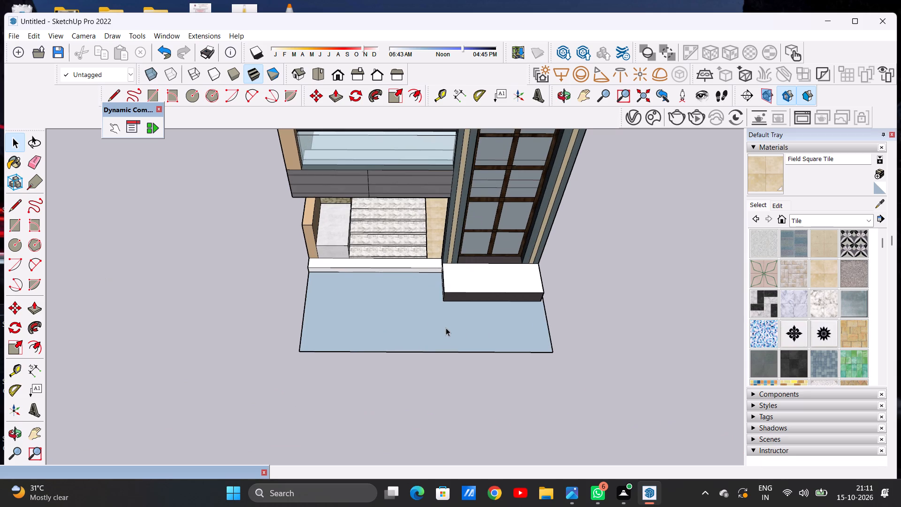
{"action": "scroll", "coordinate": [418, 345], "scroll_direction": "up", "scroll_amount": 1}
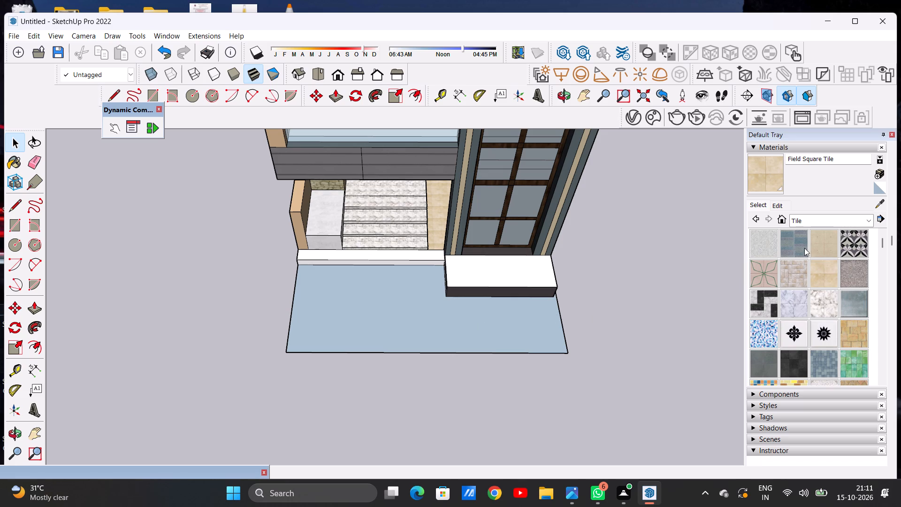
{"action": "left_click", "coordinate": [794, 277]}
{"action": "scroll", "coordinate": [374, 334], "scroll_direction": "up", "scroll_amount": 6}
{"action": "left_click", "coordinate": [347, 322]}
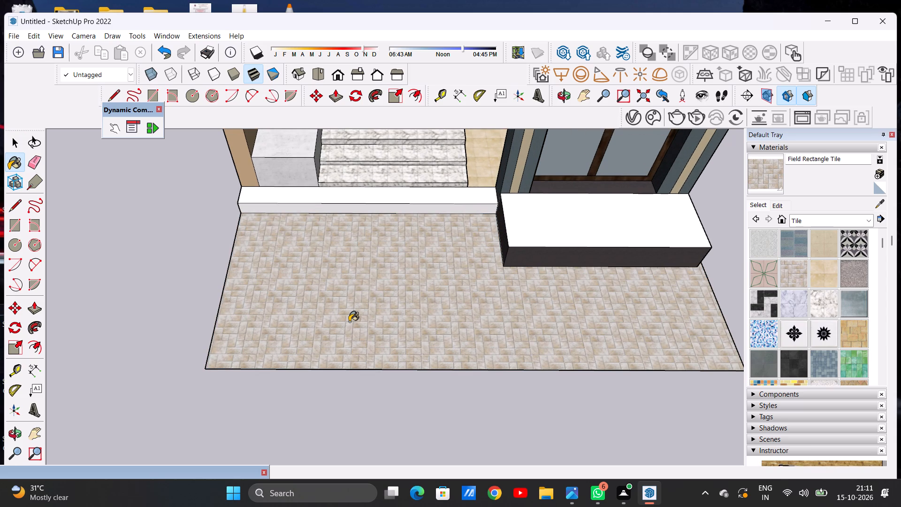
{"action": "scroll", "coordinate": [354, 318], "scroll_direction": "down", "scroll_amount": 15}
{"action": "scroll", "coordinate": [401, 292], "scroll_direction": "up", "scroll_amount": 5}
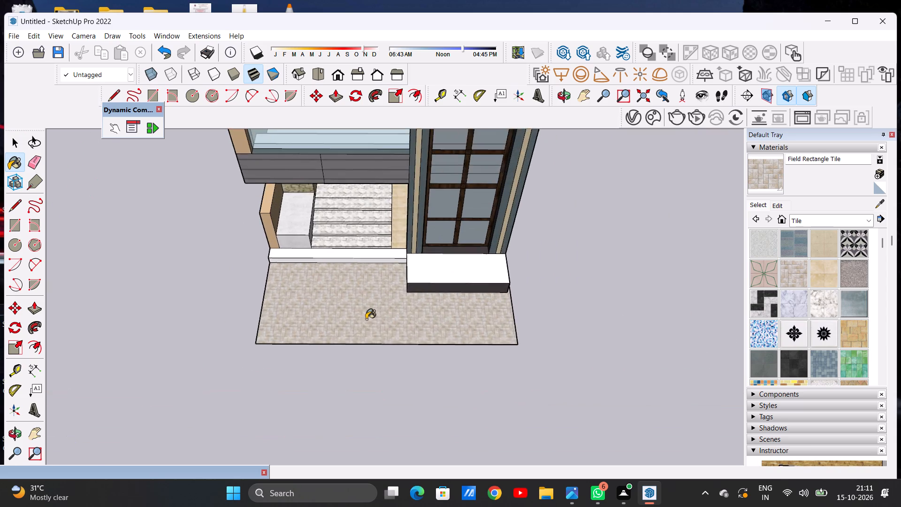
{"action": "scroll", "coordinate": [366, 319], "scroll_direction": "up", "scroll_amount": 6}
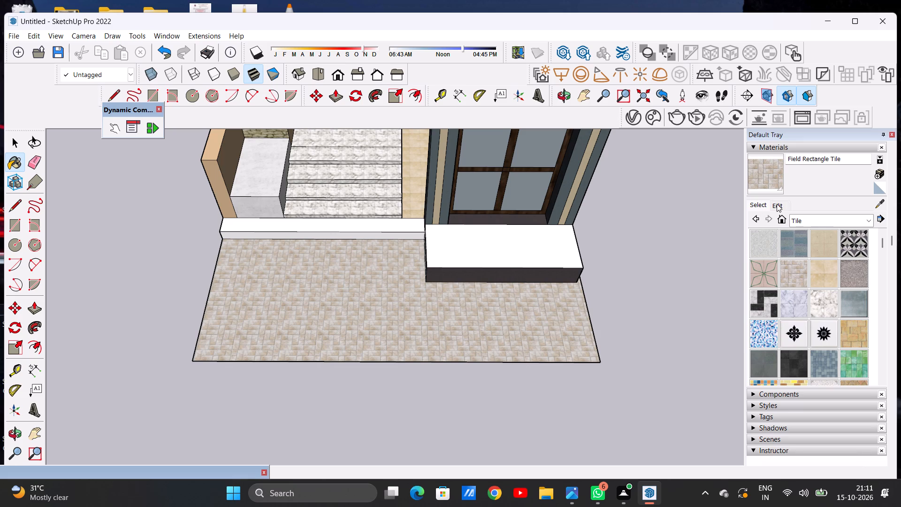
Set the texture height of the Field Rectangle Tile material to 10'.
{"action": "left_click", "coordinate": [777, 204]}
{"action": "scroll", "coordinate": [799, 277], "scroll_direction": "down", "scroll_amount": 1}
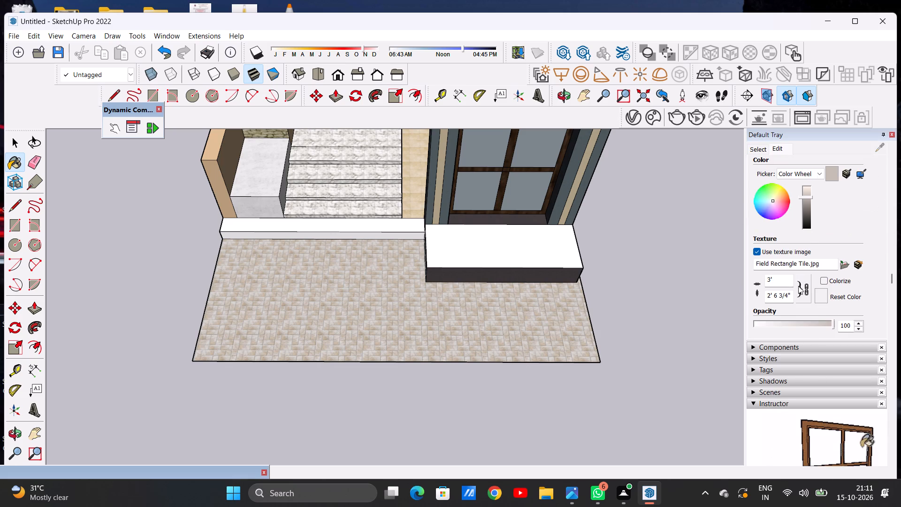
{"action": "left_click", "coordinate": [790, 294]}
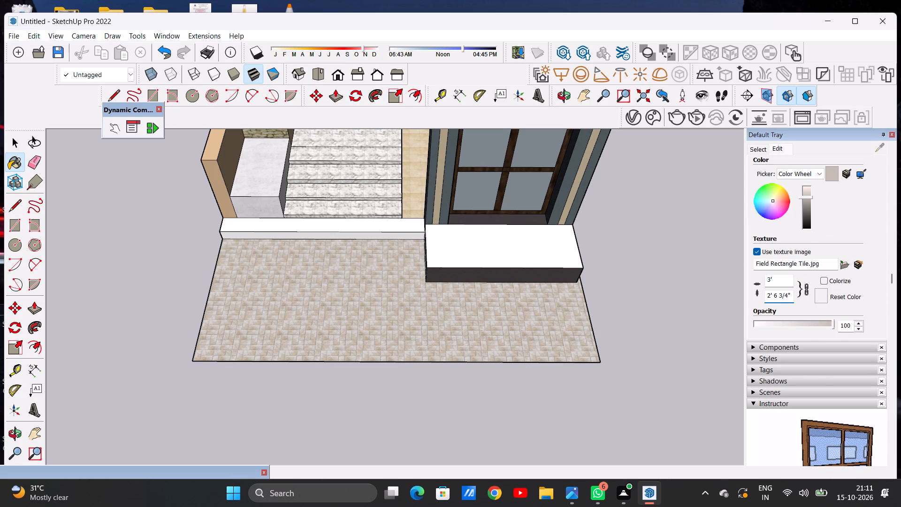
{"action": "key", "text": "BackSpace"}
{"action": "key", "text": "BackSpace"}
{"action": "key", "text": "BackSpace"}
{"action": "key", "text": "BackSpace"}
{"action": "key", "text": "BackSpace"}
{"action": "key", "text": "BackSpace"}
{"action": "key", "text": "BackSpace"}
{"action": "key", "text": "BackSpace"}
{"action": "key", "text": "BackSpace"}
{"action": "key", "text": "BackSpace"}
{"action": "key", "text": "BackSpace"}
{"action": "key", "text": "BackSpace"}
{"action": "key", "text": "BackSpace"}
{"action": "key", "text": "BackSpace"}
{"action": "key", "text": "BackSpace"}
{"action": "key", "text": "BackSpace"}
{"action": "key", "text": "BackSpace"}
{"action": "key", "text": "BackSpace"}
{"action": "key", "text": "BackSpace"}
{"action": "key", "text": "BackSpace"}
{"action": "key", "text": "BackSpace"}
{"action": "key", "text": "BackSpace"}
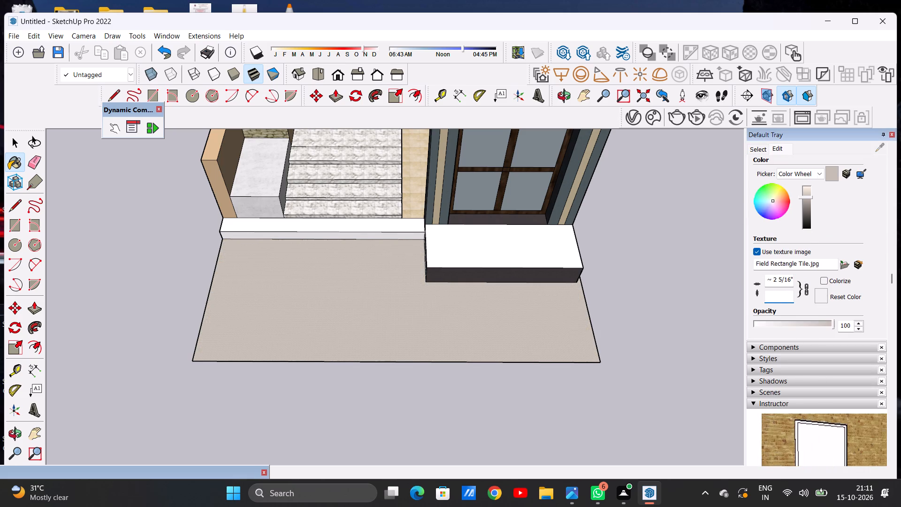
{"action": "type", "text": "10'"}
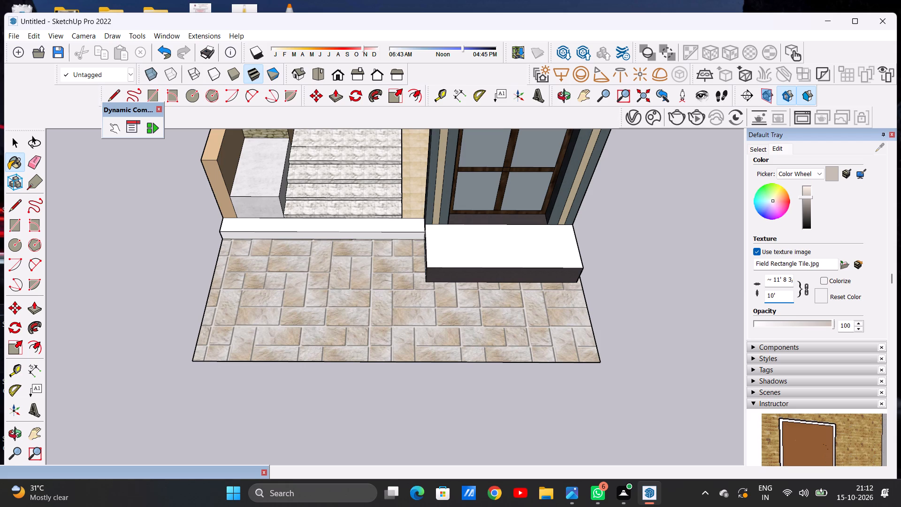
Set the Field Rectangle Tile texture height to 5', keeping its proportions linked.
{"action": "key", "text": "BackSpace"}
{"action": "key", "text": "BackSpace"}
{"action": "key", "text": "BackSpace"}
{"action": "key", "text": "BackSpace"}
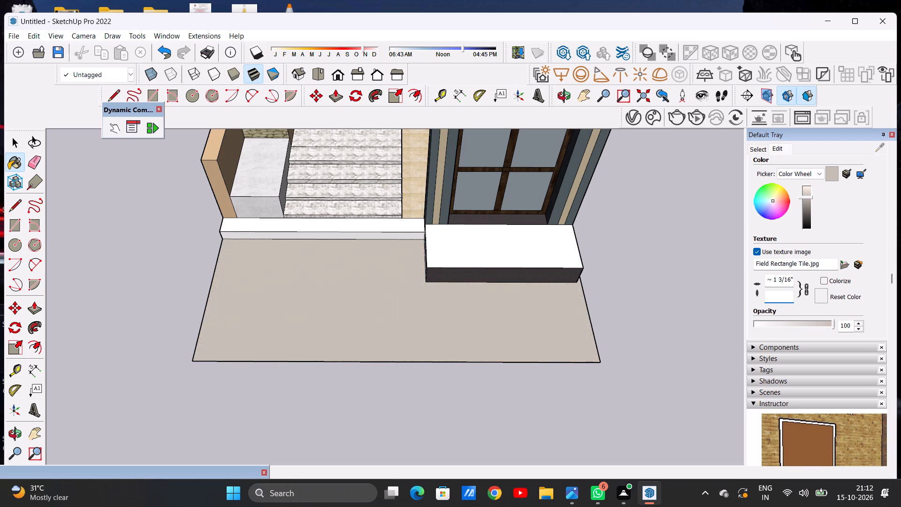
{"action": "type", "text": "5'"}
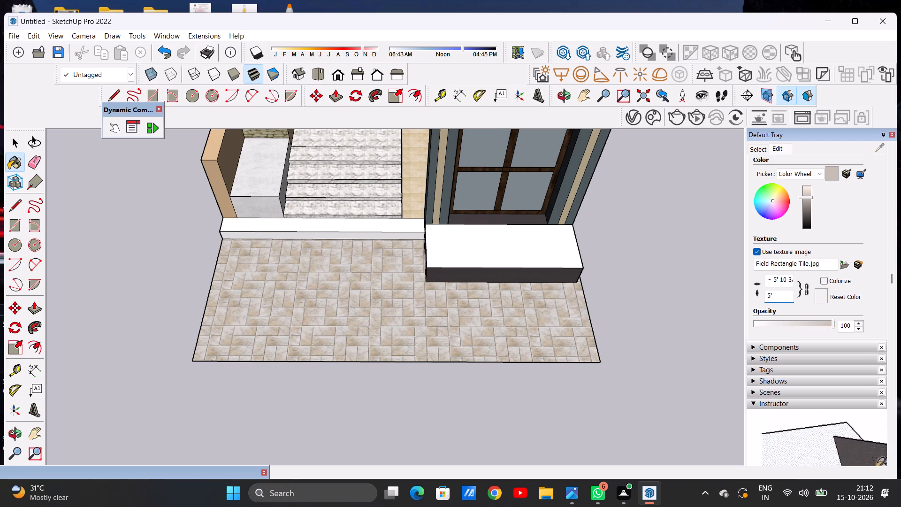
{"action": "key", "text": "Return"}
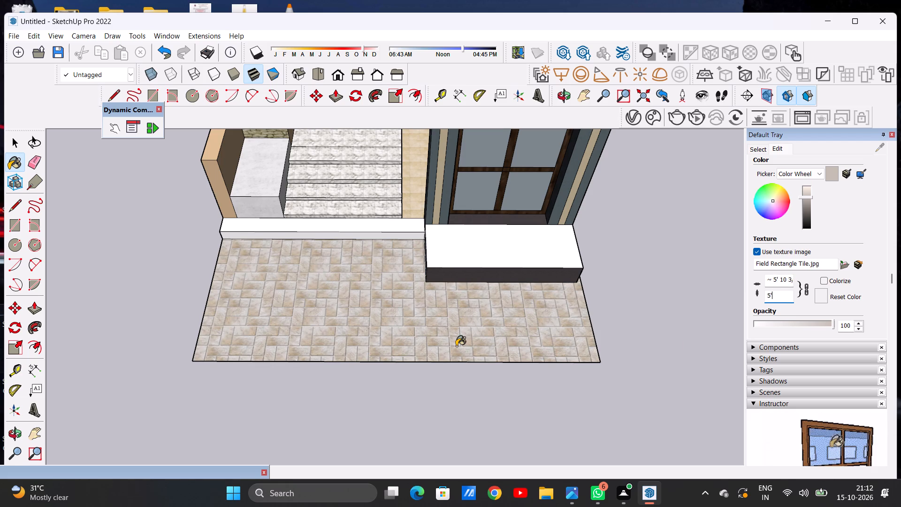
{"action": "key", "text": "space"}
Paint the top and front faces of the entrance base below the steps with Field Rectangle Tile.
{"action": "scroll", "coordinate": [253, 289], "scroll_direction": "down", "scroll_amount": 3}
{"action": "scroll", "coordinate": [326, 284], "scroll_direction": "down", "scroll_amount": 6}
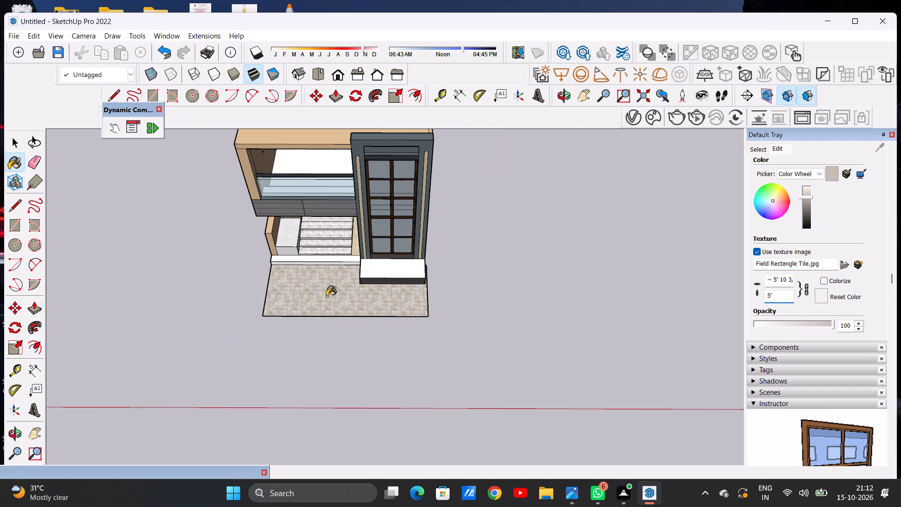
{"action": "middle_click_drag", "start_coordinate": [316, 300], "coordinate": [306, 212]}
{"action": "scroll", "coordinate": [314, 292], "scroll_direction": "up", "scroll_amount": 6}
{"action": "scroll", "coordinate": [349, 265], "scroll_direction": "up", "scroll_amount": 5}
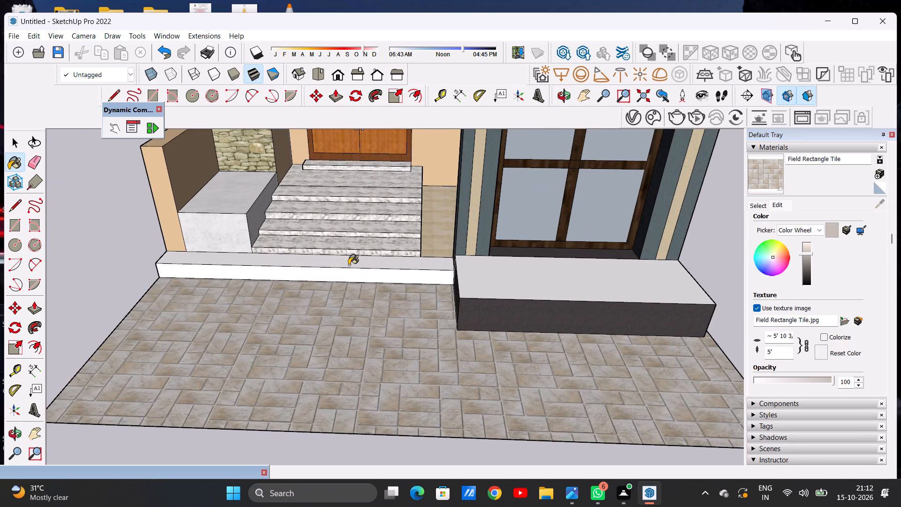
{"action": "scroll", "coordinate": [349, 265], "scroll_direction": "up", "scroll_amount": 7}
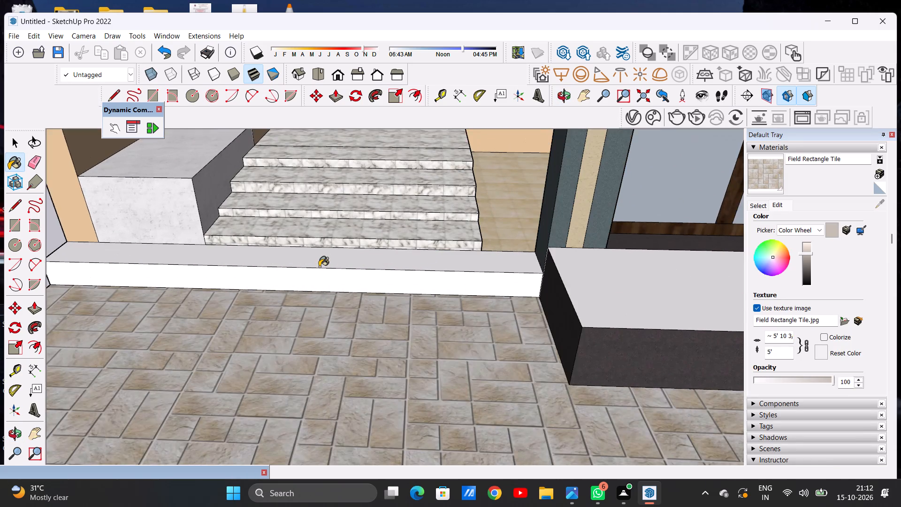
{"action": "left_click", "coordinate": [325, 262]}
{"action": "left_click", "coordinate": [321, 278]}
{"action": "scroll", "coordinate": [345, 282], "scroll_direction": "down", "scroll_amount": 6}
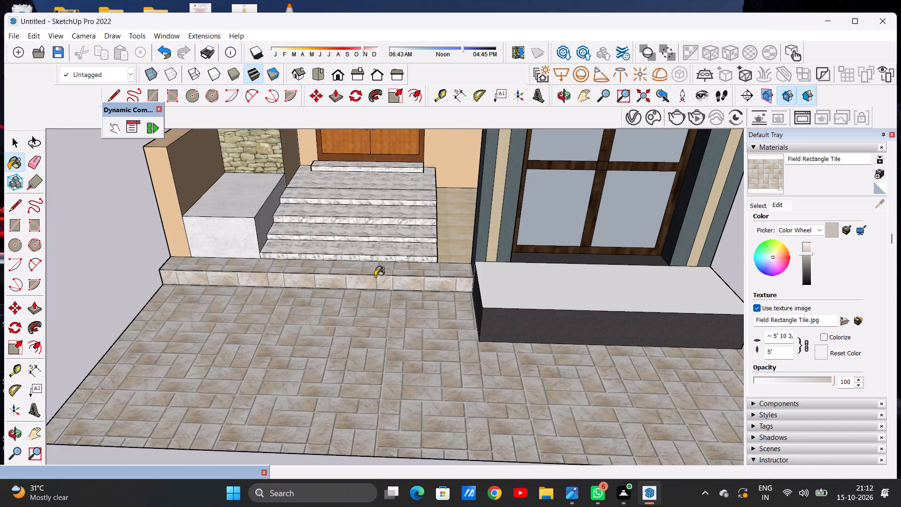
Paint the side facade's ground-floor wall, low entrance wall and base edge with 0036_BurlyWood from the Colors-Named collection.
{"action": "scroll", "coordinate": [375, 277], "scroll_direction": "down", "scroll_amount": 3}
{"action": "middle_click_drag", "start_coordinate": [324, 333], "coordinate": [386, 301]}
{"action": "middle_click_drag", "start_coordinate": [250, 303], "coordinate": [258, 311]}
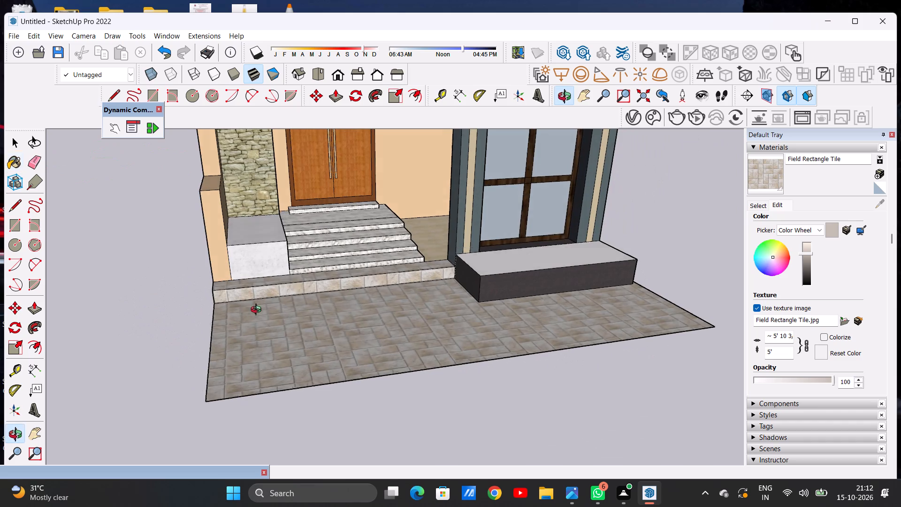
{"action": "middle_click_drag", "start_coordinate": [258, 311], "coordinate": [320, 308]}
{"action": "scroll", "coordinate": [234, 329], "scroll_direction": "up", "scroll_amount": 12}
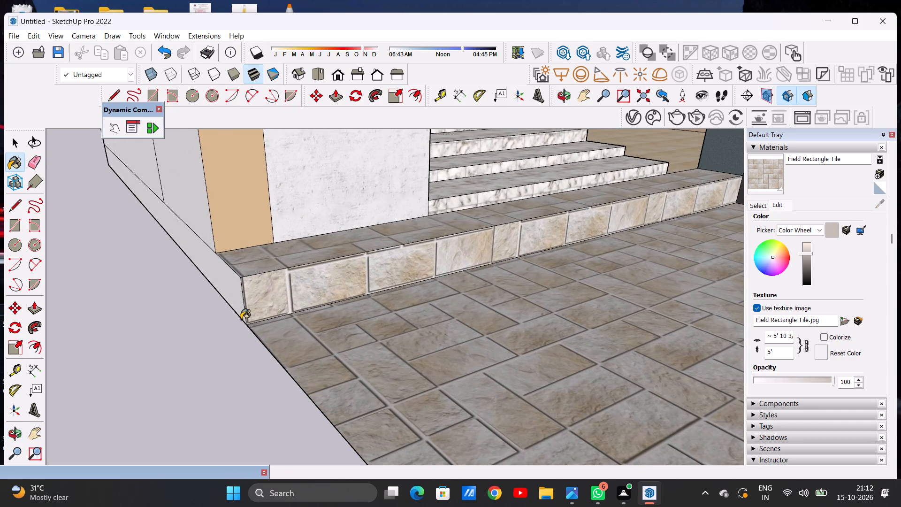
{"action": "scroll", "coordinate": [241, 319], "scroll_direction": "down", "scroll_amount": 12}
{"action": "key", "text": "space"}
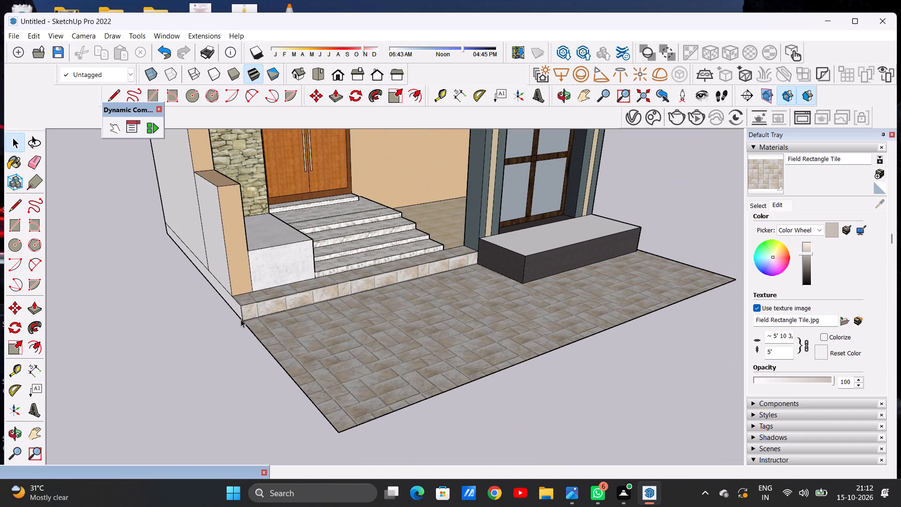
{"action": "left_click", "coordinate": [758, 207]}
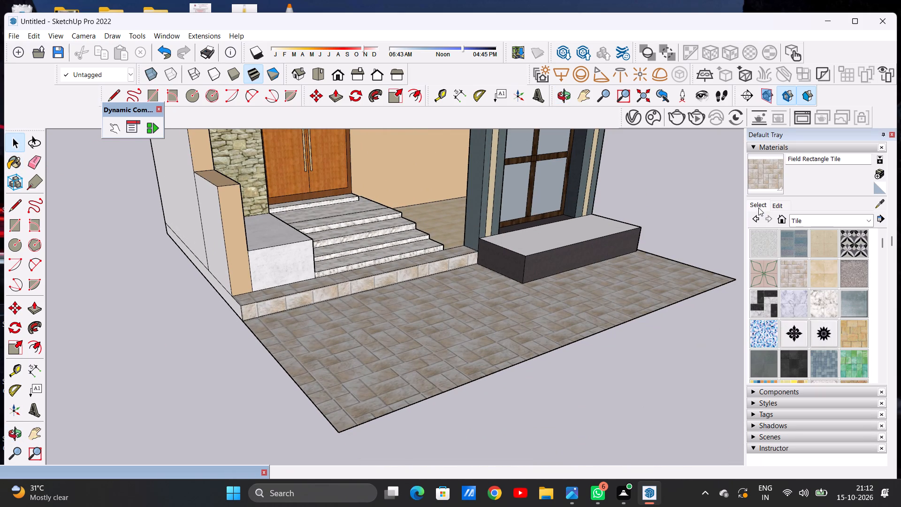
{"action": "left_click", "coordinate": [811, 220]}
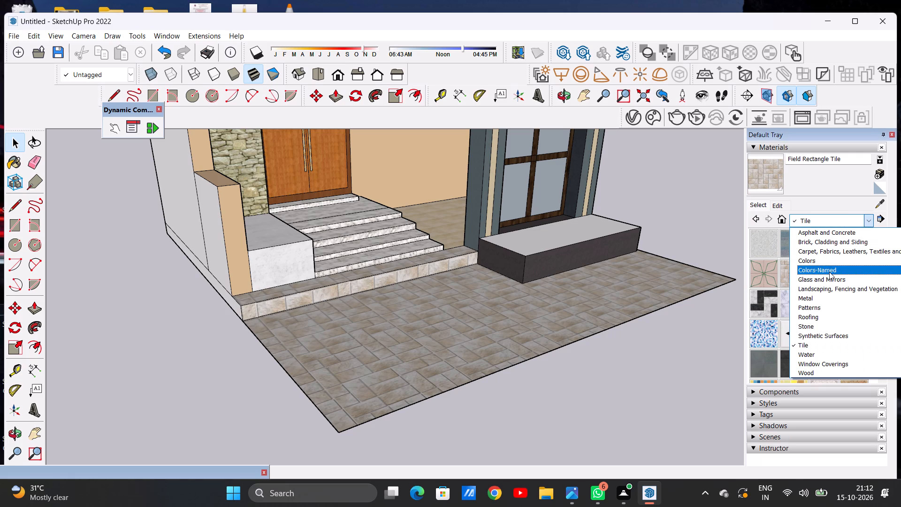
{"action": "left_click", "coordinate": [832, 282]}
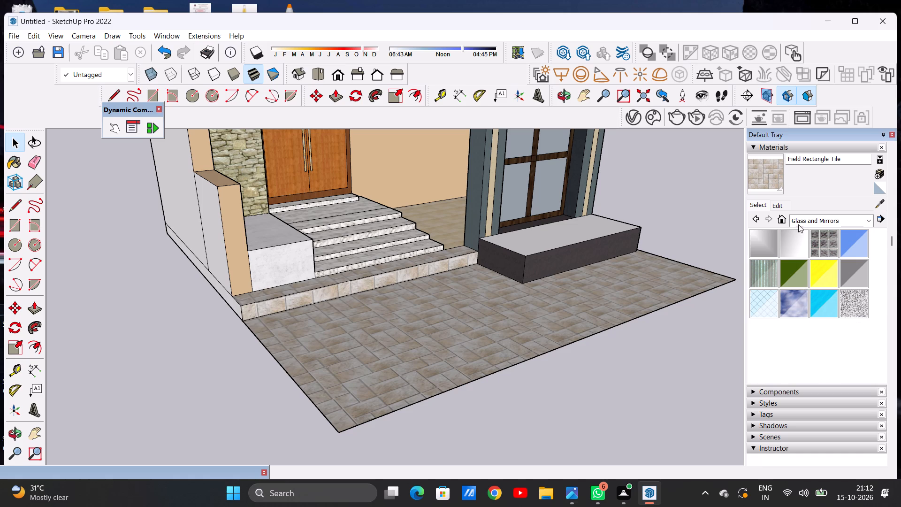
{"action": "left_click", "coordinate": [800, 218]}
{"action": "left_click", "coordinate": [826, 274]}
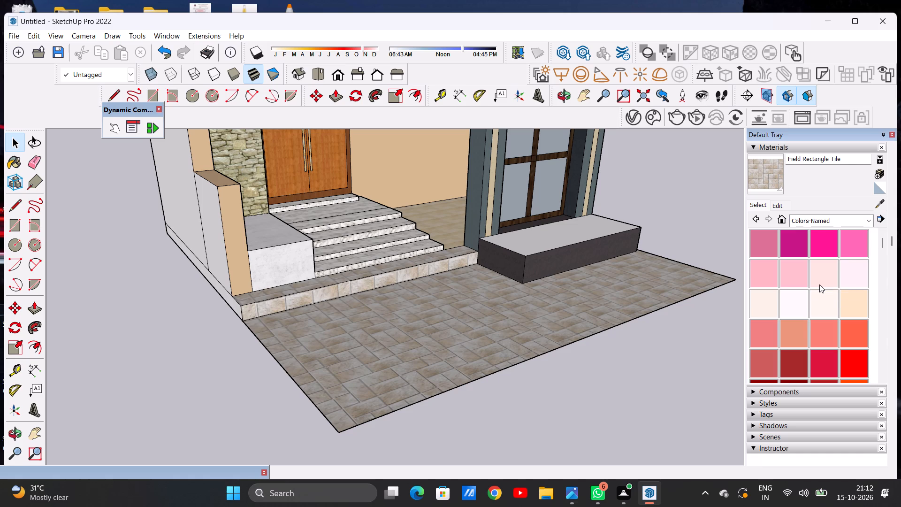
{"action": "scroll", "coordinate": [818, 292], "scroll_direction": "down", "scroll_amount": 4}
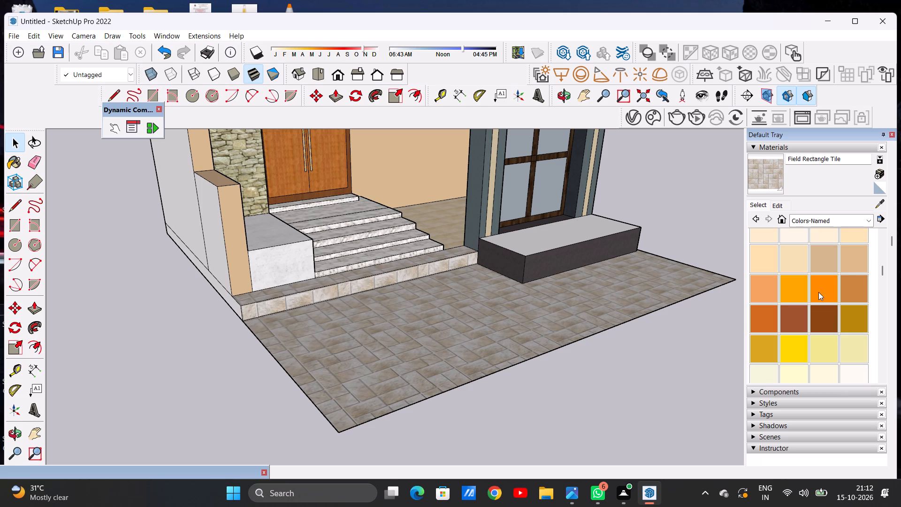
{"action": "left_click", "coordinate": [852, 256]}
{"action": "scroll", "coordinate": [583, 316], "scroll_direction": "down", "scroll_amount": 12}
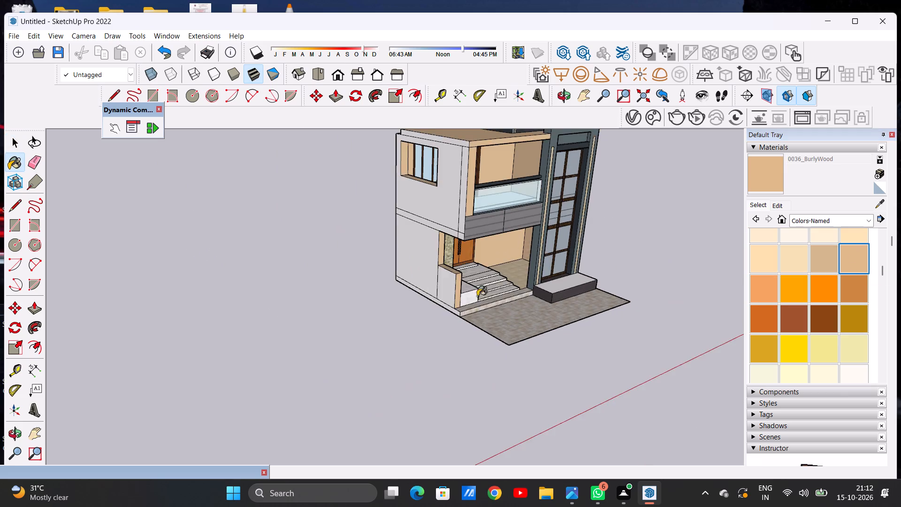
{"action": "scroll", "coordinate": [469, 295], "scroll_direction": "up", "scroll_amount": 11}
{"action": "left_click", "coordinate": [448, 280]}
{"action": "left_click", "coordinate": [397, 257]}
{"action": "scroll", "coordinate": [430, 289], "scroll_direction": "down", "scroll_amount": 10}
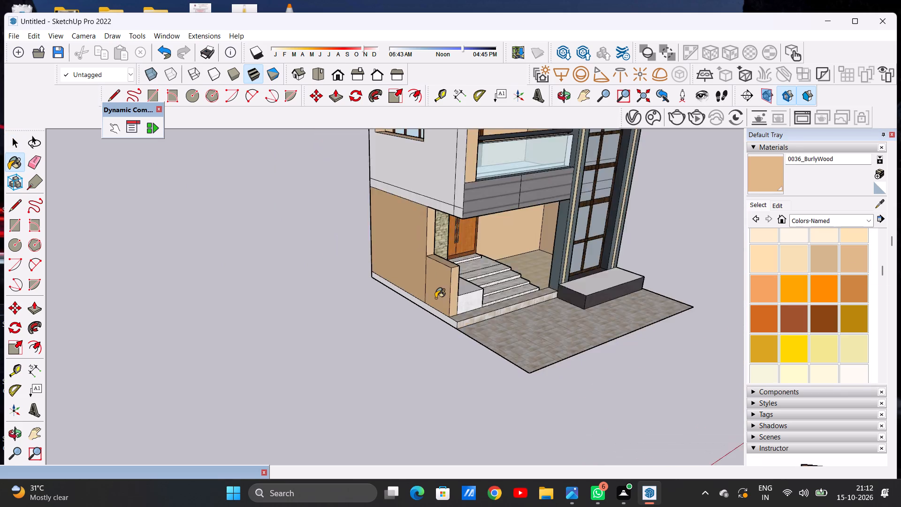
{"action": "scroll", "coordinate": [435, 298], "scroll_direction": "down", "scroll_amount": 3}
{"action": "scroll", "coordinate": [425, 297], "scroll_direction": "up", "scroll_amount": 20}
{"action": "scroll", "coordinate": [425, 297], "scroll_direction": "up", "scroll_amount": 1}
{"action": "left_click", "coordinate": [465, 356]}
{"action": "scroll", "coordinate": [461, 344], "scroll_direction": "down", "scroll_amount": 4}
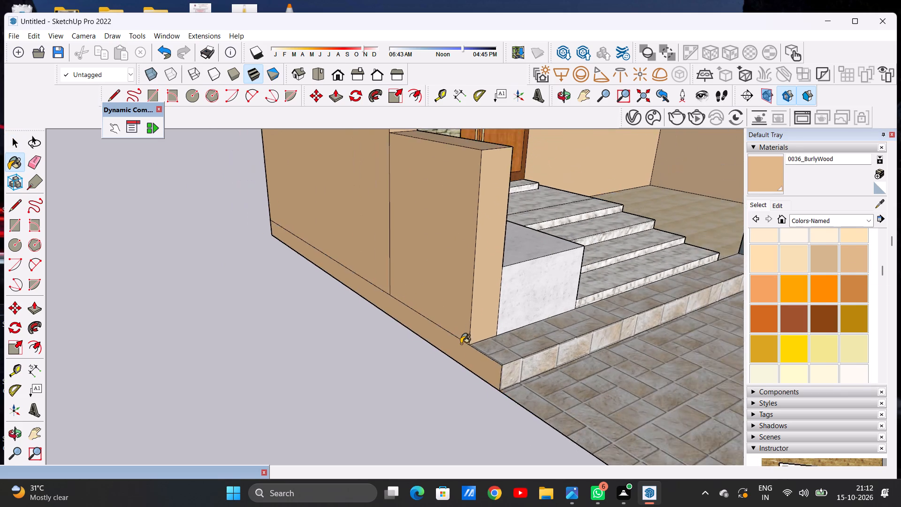
Paint the side facade's upper-floor wall, the slab band below it and the narrow strip by the balcony with 0036_BurlyWood.
{"action": "scroll", "coordinate": [461, 344], "scroll_direction": "down", "scroll_amount": 17}
{"action": "middle_click_drag", "start_coordinate": [411, 290], "coordinate": [484, 297]}
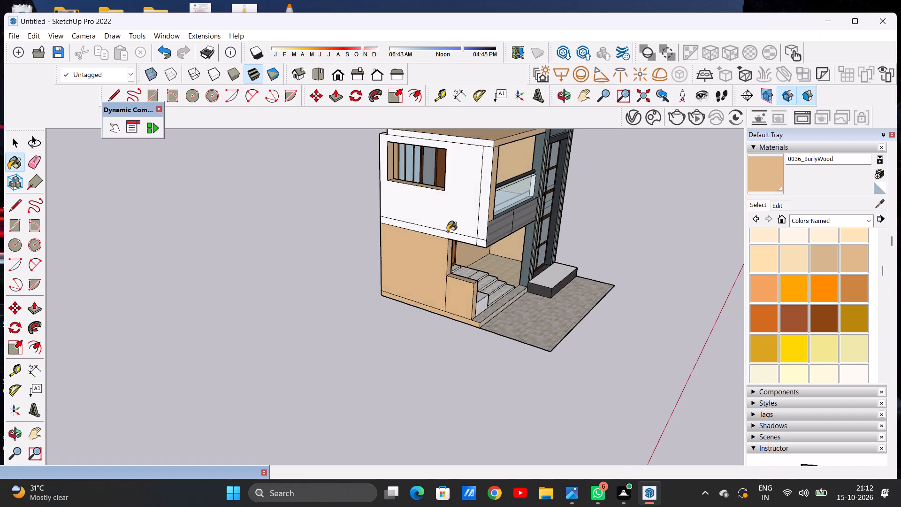
{"action": "scroll", "coordinate": [447, 221], "scroll_direction": "up", "scroll_amount": 8}
{"action": "scroll", "coordinate": [447, 221], "scroll_direction": "down", "scroll_amount": 1}
{"action": "scroll", "coordinate": [447, 221], "scroll_direction": "up", "scroll_amount": 4}
{"action": "left_click", "coordinate": [448, 221]}
{"action": "left_click", "coordinate": [458, 269]}
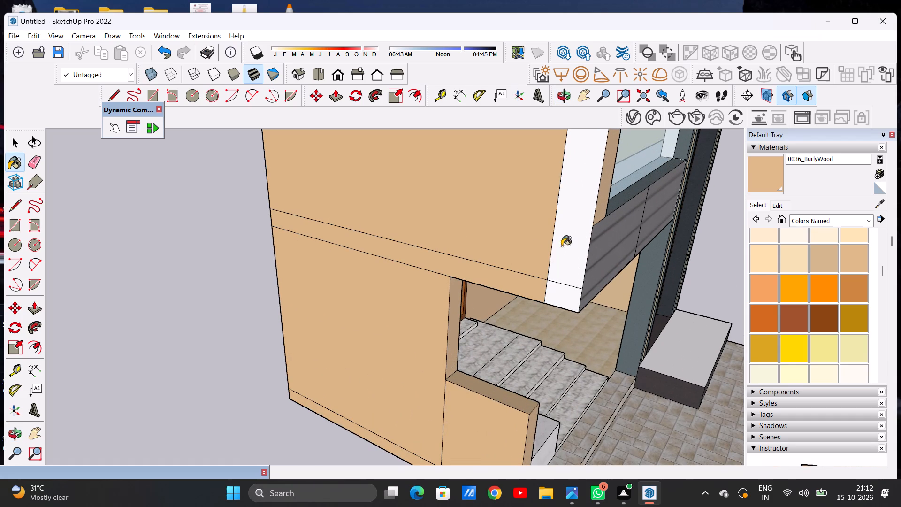
{"action": "left_click", "coordinate": [568, 242]}
{"action": "left_click", "coordinate": [568, 296]}
{"action": "scroll", "coordinate": [426, 302], "scroll_direction": "down", "scroll_amount": 14}
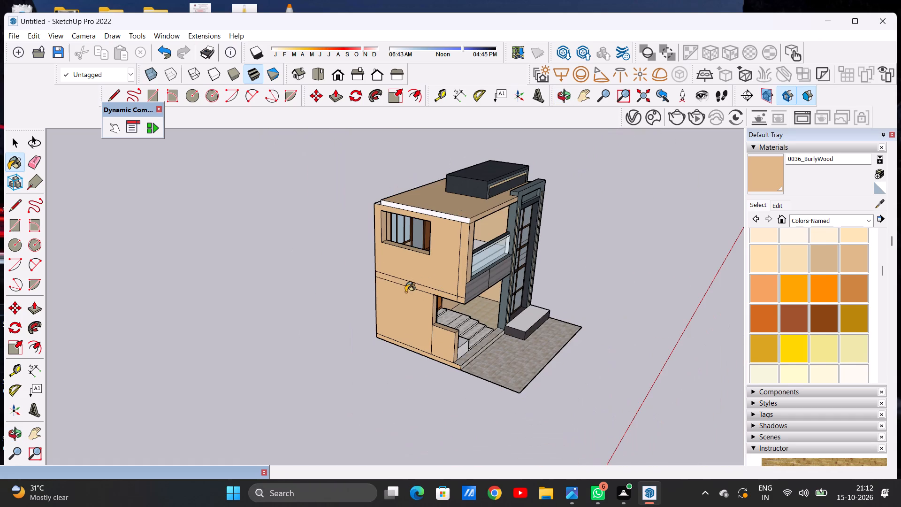
Repaint the side facade's ground-floor wall, low entrance wall and base edge with 0035_Tan from Colors-Named.
{"action": "middle_click_drag", "start_coordinate": [298, 283], "coordinate": [535, 283]}
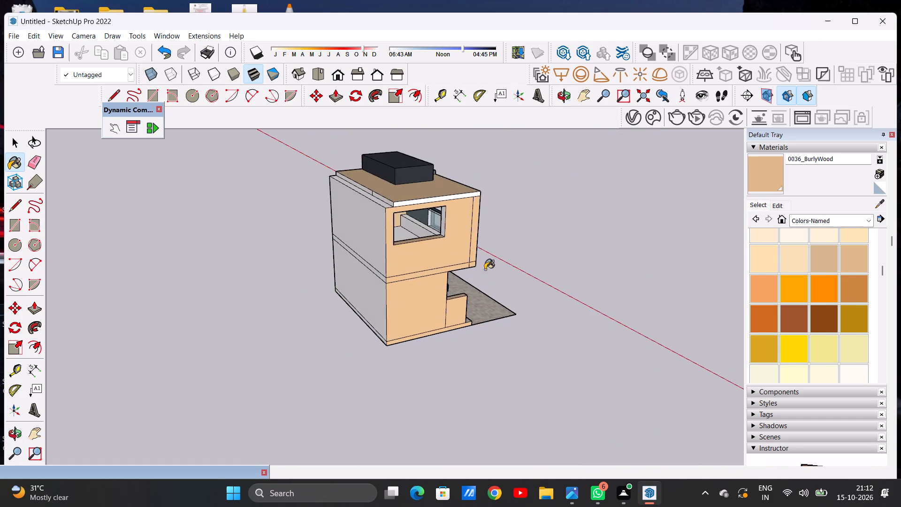
{"action": "scroll", "coordinate": [388, 246], "scroll_direction": "up", "scroll_amount": 6}
{"action": "scroll", "coordinate": [388, 246], "scroll_direction": "down", "scroll_amount": 1}
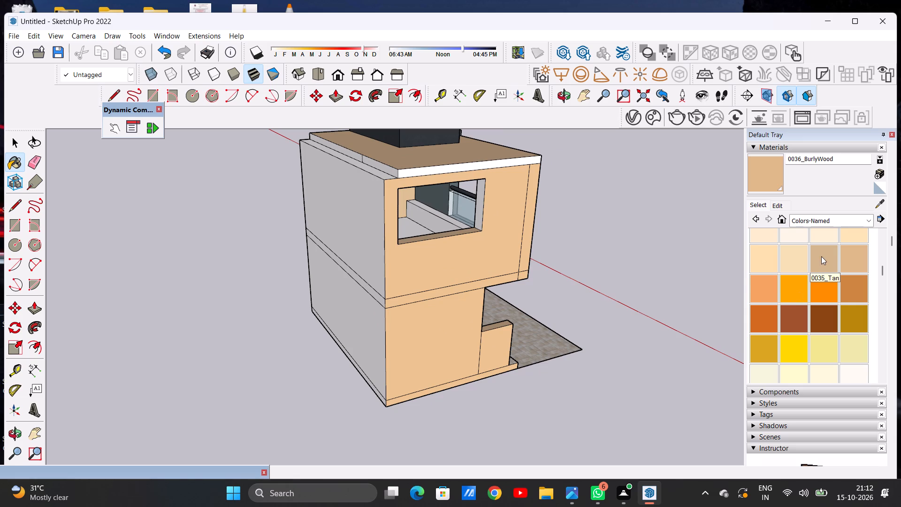
{"action": "left_click", "coordinate": [821, 256]}
{"action": "left_click", "coordinate": [448, 346]}
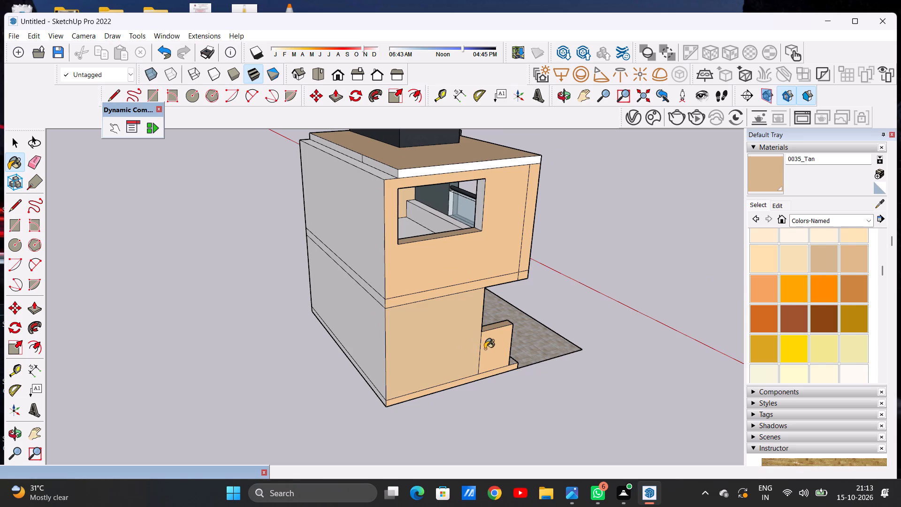
{"action": "left_click", "coordinate": [485, 349]}
{"action": "scroll", "coordinate": [422, 391], "scroll_direction": "up", "scroll_amount": 1}
{"action": "scroll", "coordinate": [419, 392], "scroll_direction": "down", "scroll_amount": 1}
{"action": "scroll", "coordinate": [415, 393], "scroll_direction": "up", "scroll_amount": 9}
{"action": "left_click", "coordinate": [405, 395]}
{"action": "scroll", "coordinate": [410, 391], "scroll_direction": "down", "scroll_amount": 3}
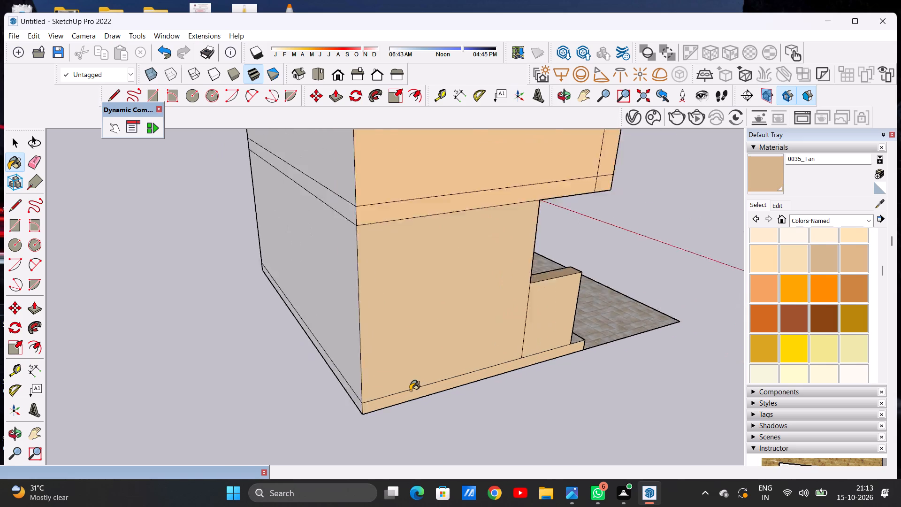
Repaint the side facade's upper-floor wall, the slab band below it and the narrow strip by the balcony with 0035_Tan.
{"action": "scroll", "coordinate": [410, 391], "scroll_direction": "down", "scroll_amount": 9}
{"action": "scroll", "coordinate": [397, 301], "scroll_direction": "up", "scroll_amount": 7}
{"action": "left_click", "coordinate": [406, 289]}
{"action": "left_click", "coordinate": [405, 326]}
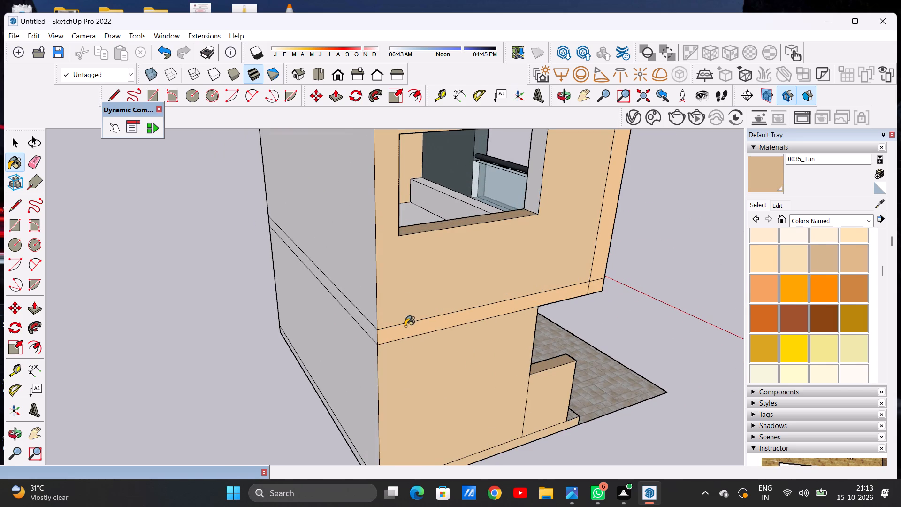
{"action": "scroll", "coordinate": [412, 339], "scroll_direction": "down", "scroll_amount": 6}
{"action": "scroll", "coordinate": [513, 256], "scroll_direction": "up", "scroll_amount": 12}
{"action": "left_click", "coordinate": [539, 246]}
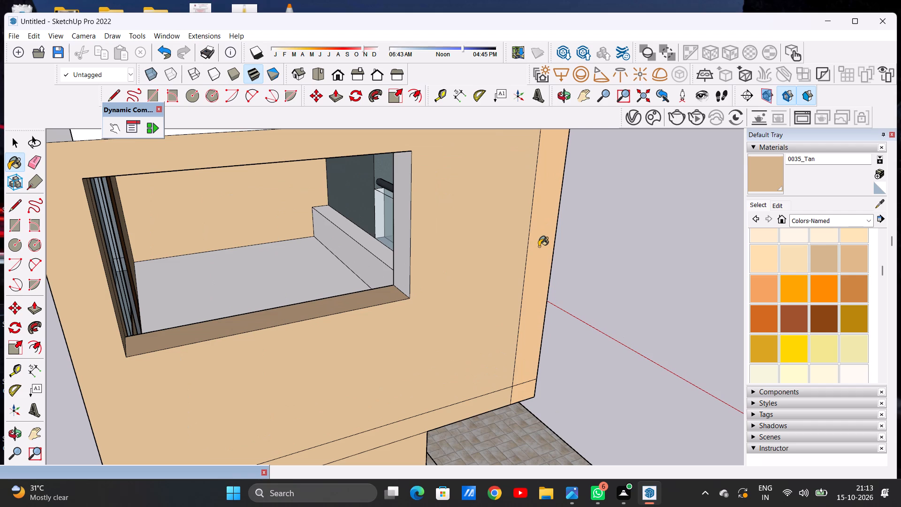
{"action": "left_click", "coordinate": [521, 395]}
Paint the white roof edge above the side facade's upper window with 0035_Tan.
{"action": "scroll", "coordinate": [437, 339], "scroll_direction": "down", "scroll_amount": 6}
{"action": "middle_click_drag", "start_coordinate": [484, 337], "coordinate": [385, 354]}
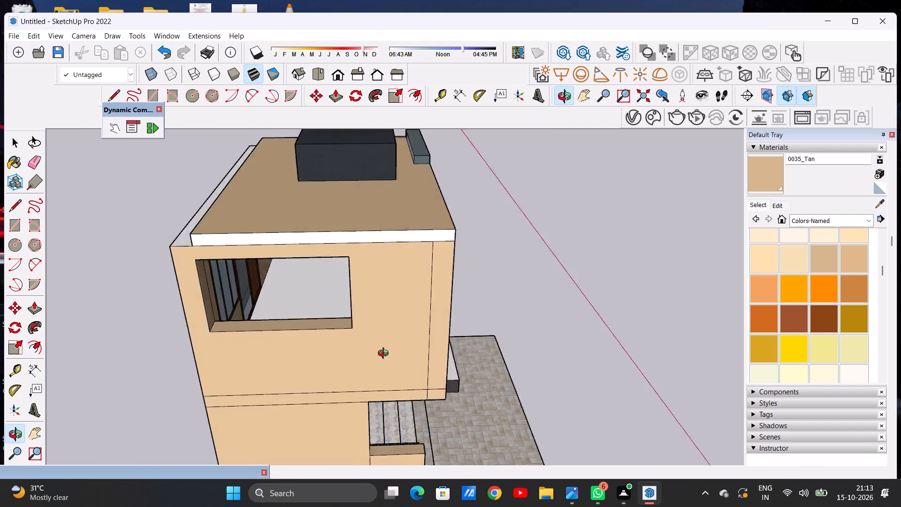
{"action": "middle_click_drag", "start_coordinate": [385, 354], "coordinate": [190, 335]}
{"action": "middle_click_drag", "start_coordinate": [190, 335], "coordinate": [321, 341]}
{"action": "scroll", "coordinate": [358, 233], "scroll_direction": "up", "scroll_amount": 5}
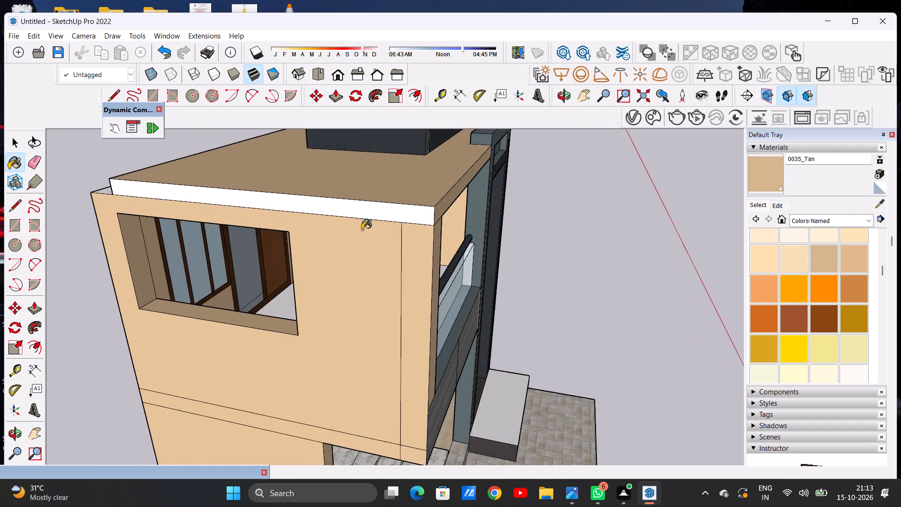
{"action": "scroll", "coordinate": [362, 230], "scroll_direction": "up", "scroll_amount": 1}
{"action": "left_click", "coordinate": [388, 203]}
Paint the rear facade's upper-floor wall, the ledge above it and both parts of the rear roof edge with 0035_Tan.
{"action": "scroll", "coordinate": [380, 278], "scroll_direction": "down", "scroll_amount": 9}
{"action": "scroll", "coordinate": [384, 286], "scroll_direction": "up", "scroll_amount": 1}
{"action": "scroll", "coordinate": [397, 282], "scroll_direction": "down", "scroll_amount": 4}
{"action": "middle_click_drag", "start_coordinate": [162, 327], "coordinate": [421, 344]}
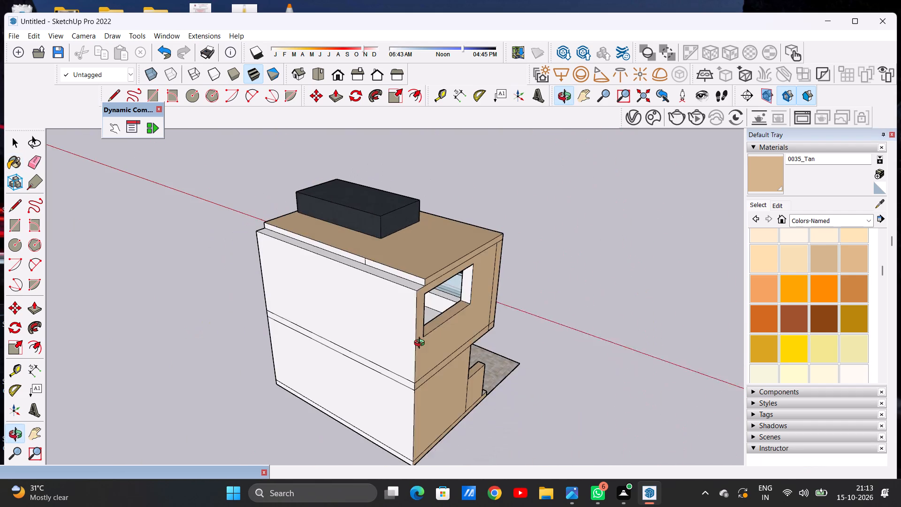
{"action": "middle_click_drag", "start_coordinate": [421, 344], "coordinate": [424, 347]}
{"action": "scroll", "coordinate": [416, 292], "scroll_direction": "up", "scroll_amount": 9}
{"action": "left_click", "coordinate": [415, 277]}
{"action": "left_click", "coordinate": [397, 298]}
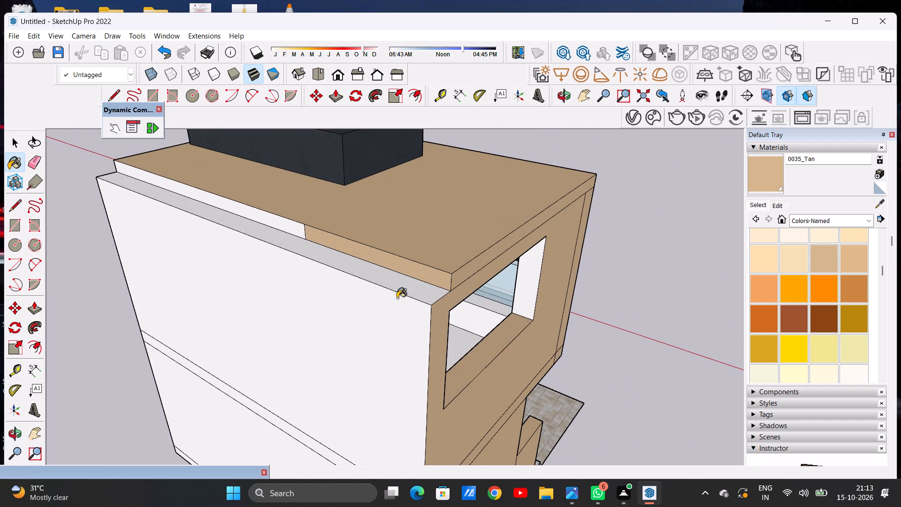
{"action": "left_click", "coordinate": [399, 290]}
{"action": "left_click", "coordinate": [290, 228]}
Paint the rear facade's ground-floor wall, the slab band above it and the base edge with 0035_Tan.
{"action": "scroll", "coordinate": [344, 226], "scroll_direction": "down", "scroll_amount": 2}
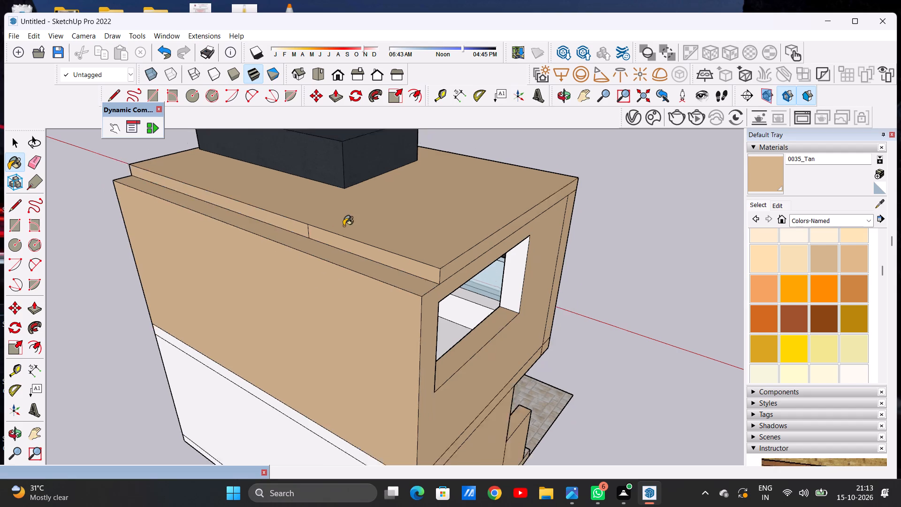
{"action": "scroll", "coordinate": [344, 226], "scroll_direction": "down", "scroll_amount": 7}
{"action": "scroll", "coordinate": [285, 394], "scroll_direction": "up", "scroll_amount": 10}
{"action": "left_click", "coordinate": [409, 352]}
{"action": "left_click", "coordinate": [423, 319]}
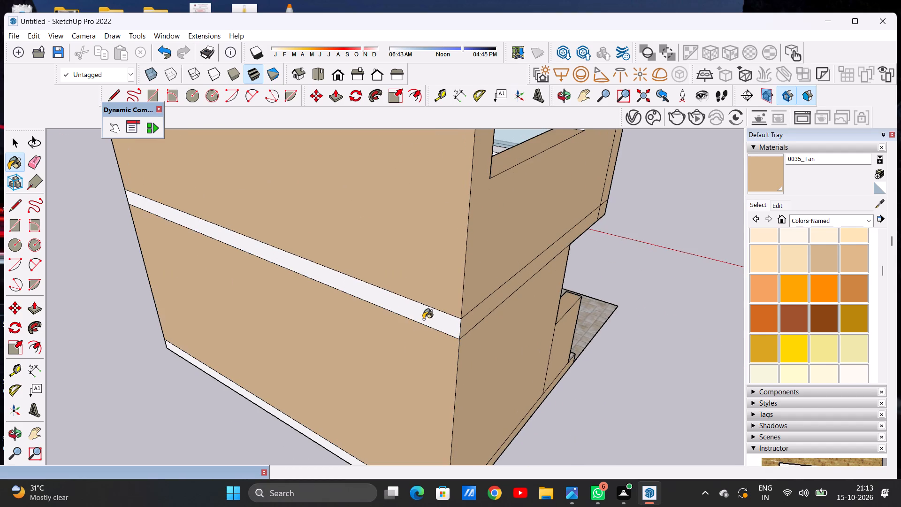
{"action": "scroll", "coordinate": [397, 279], "scroll_direction": "down", "scroll_amount": 8}
{"action": "scroll", "coordinate": [382, 434], "scroll_direction": "up", "scroll_amount": 16}
{"action": "left_click", "coordinate": [446, 378]}
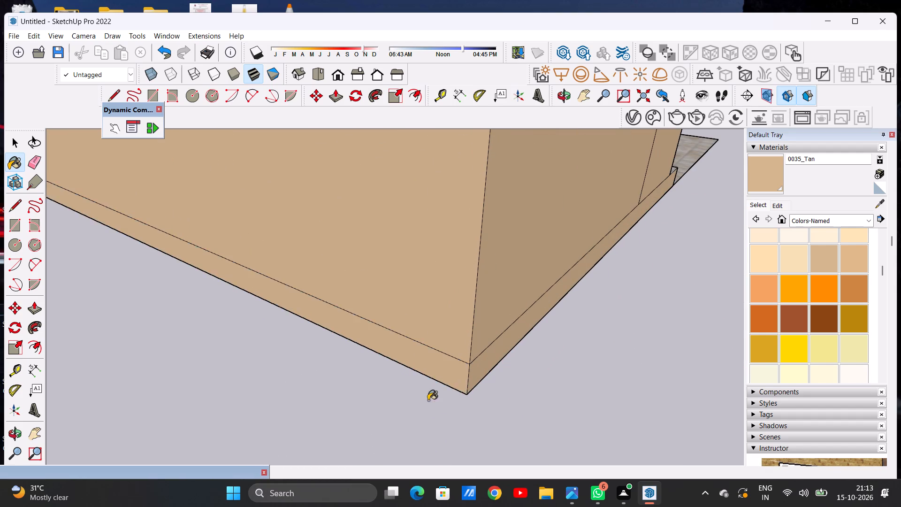
Paint the opposite side facade's roof edge, upper-floor wall, slab band and ground-floor wall with 0035_Tan.
{"action": "scroll", "coordinate": [357, 436], "scroll_direction": "down", "scroll_amount": 20}
{"action": "scroll", "coordinate": [357, 436], "scroll_direction": "down", "scroll_amount": 4}
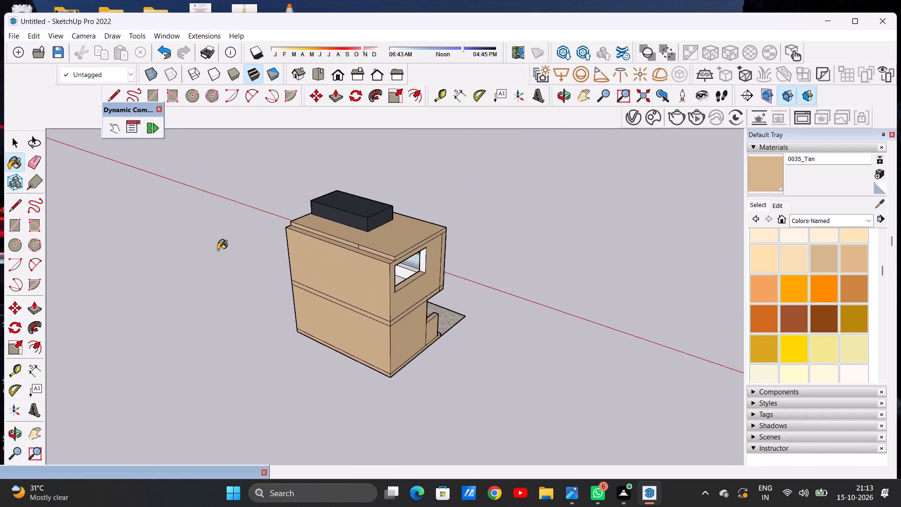
{"action": "middle_click_drag", "start_coordinate": [256, 250], "coordinate": [261, 250]}
{"action": "middle_click_drag", "start_coordinate": [39, 292], "coordinate": [348, 261]}
{"action": "middle_click_drag", "start_coordinate": [164, 289], "coordinate": [328, 278]}
{"action": "scroll", "coordinate": [157, 288], "scroll_direction": "up", "scroll_amount": 5}
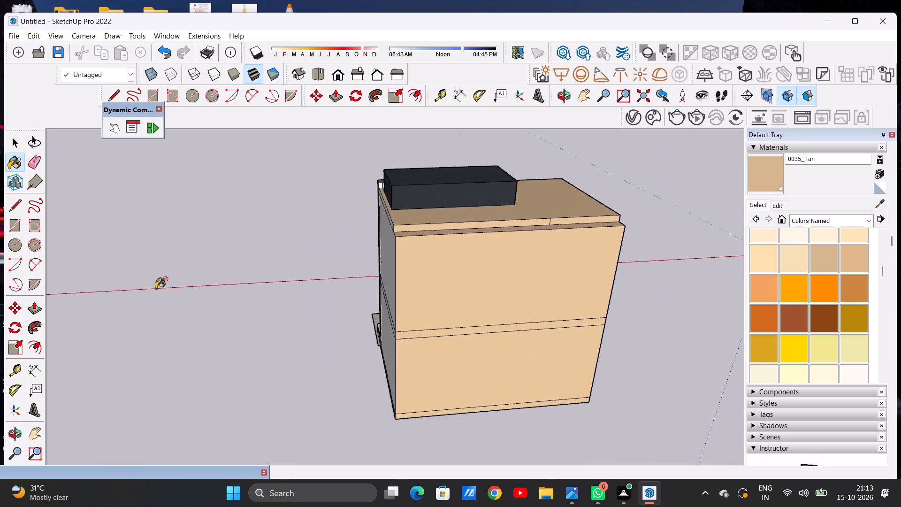
{"action": "middle_click_drag", "start_coordinate": [119, 310], "coordinate": [291, 266]}
{"action": "scroll", "coordinate": [412, 209], "scroll_direction": "up", "scroll_amount": 8}
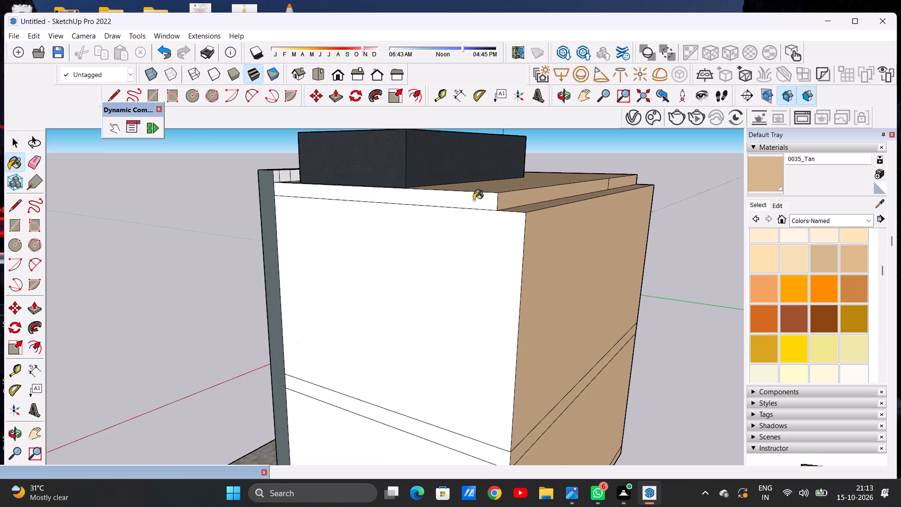
{"action": "left_click", "coordinate": [473, 200]}
{"action": "left_click", "coordinate": [450, 287]}
{"action": "scroll", "coordinate": [432, 194], "scroll_direction": "down", "scroll_amount": 14}
{"action": "scroll", "coordinate": [431, 276], "scroll_direction": "up", "scroll_amount": 3}
{"action": "scroll", "coordinate": [431, 283], "scroll_direction": "down", "scroll_amount": 1}
{"action": "scroll", "coordinate": [431, 285], "scroll_direction": "up", "scroll_amount": 10}
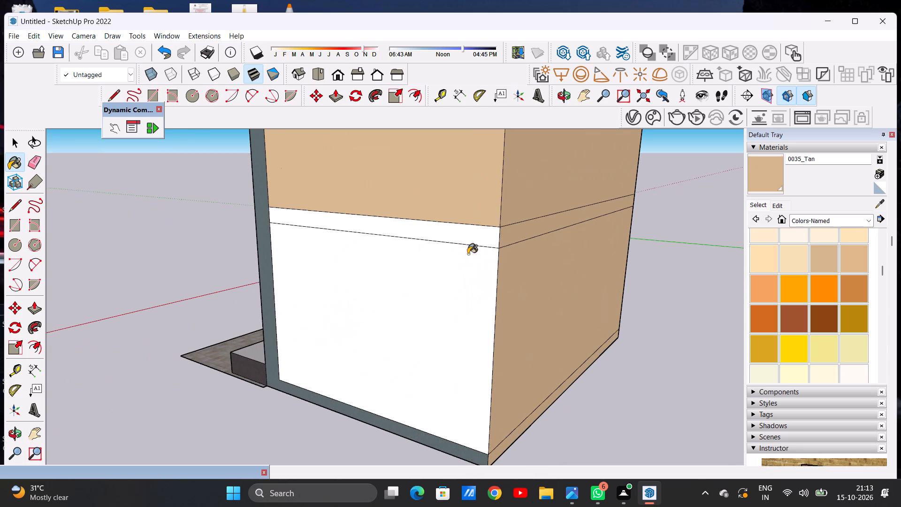
{"action": "left_click", "coordinate": [488, 240]}
{"action": "left_click", "coordinate": [399, 335]}
{"action": "scroll", "coordinate": [406, 334], "scroll_direction": "down", "scroll_amount": 12}
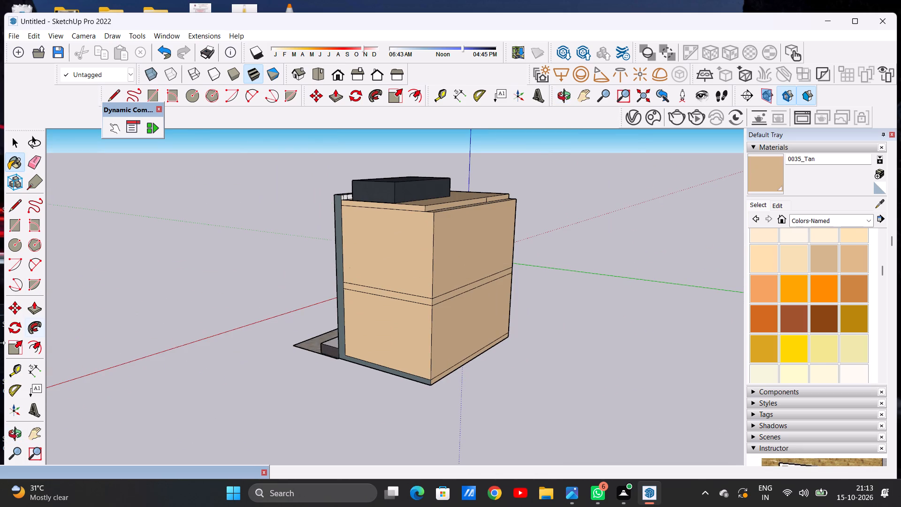
Erase the two stray vertical lines on the inner face of the grey frame where it rises above the roof.
{"action": "scroll", "coordinate": [285, 221], "scroll_direction": "up", "scroll_amount": 4}
{"action": "middle_click_drag", "start_coordinate": [249, 253], "coordinate": [281, 338]}
{"action": "scroll", "coordinate": [421, 258], "scroll_direction": "up", "scroll_amount": 17}
{"action": "scroll", "coordinate": [431, 223], "scroll_direction": "down", "scroll_amount": 4}
{"action": "scroll", "coordinate": [399, 250], "scroll_direction": "down", "scroll_amount": 2}
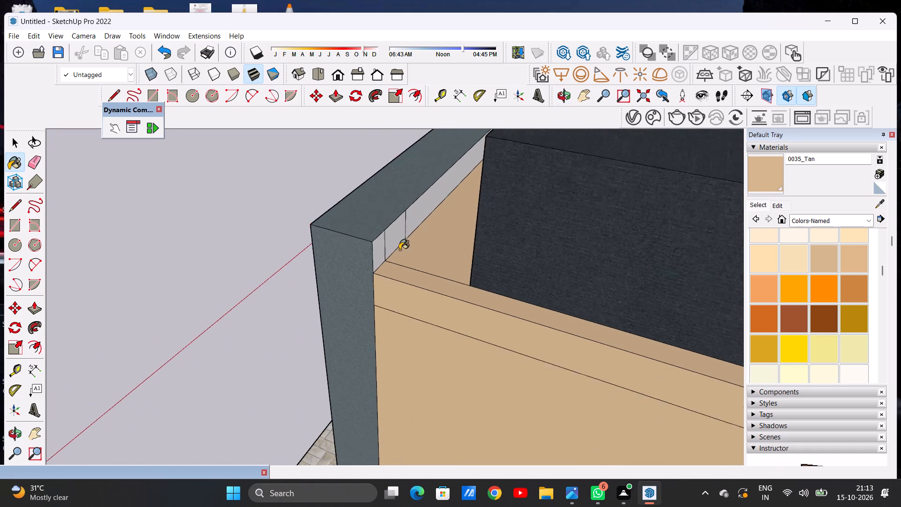
{"action": "scroll", "coordinate": [399, 250], "scroll_direction": "down", "scroll_amount": 2}
{"action": "key", "text": "space"}
{"action": "type", "text": "E"}
{"action": "left_click_drag", "start_coordinate": [406, 228], "coordinate": [396, 241]}
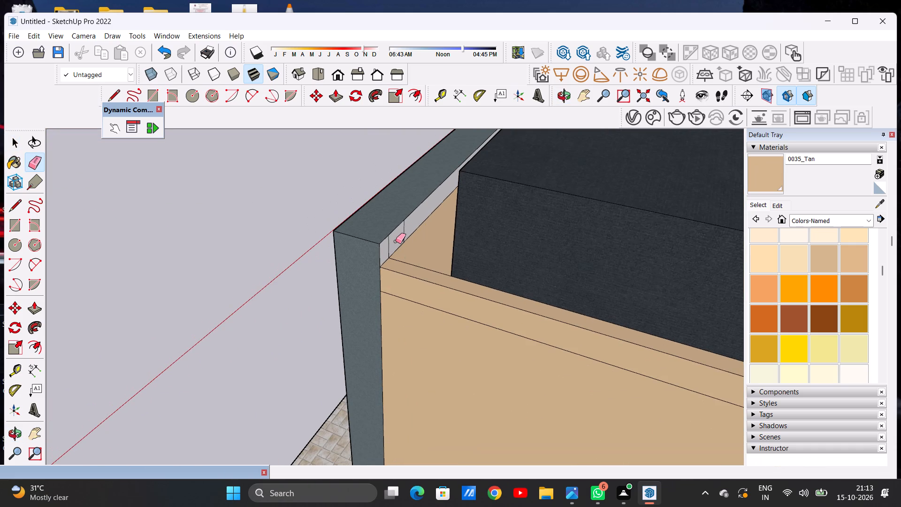
{"action": "left_click_drag", "start_coordinate": [396, 241], "coordinate": [390, 253]}
{"action": "left_click", "coordinate": [390, 248]}
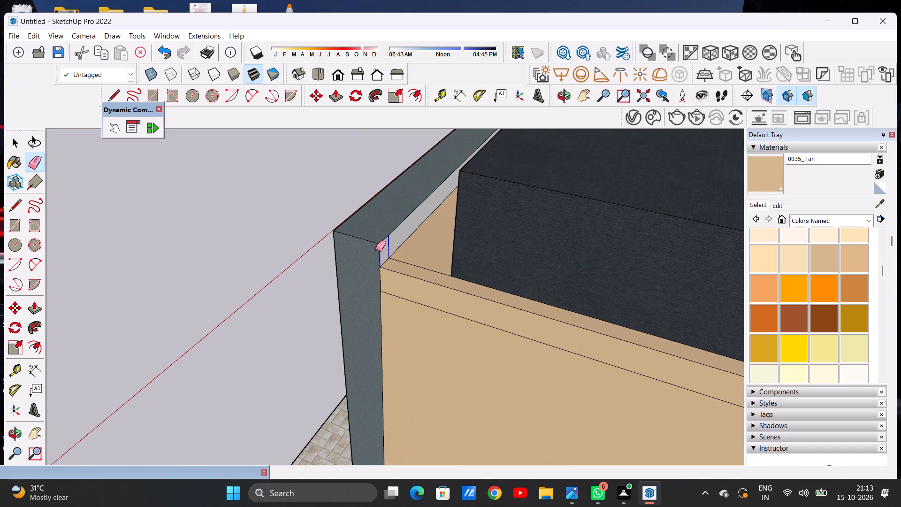
{"action": "key", "text": "ctrl+z"}
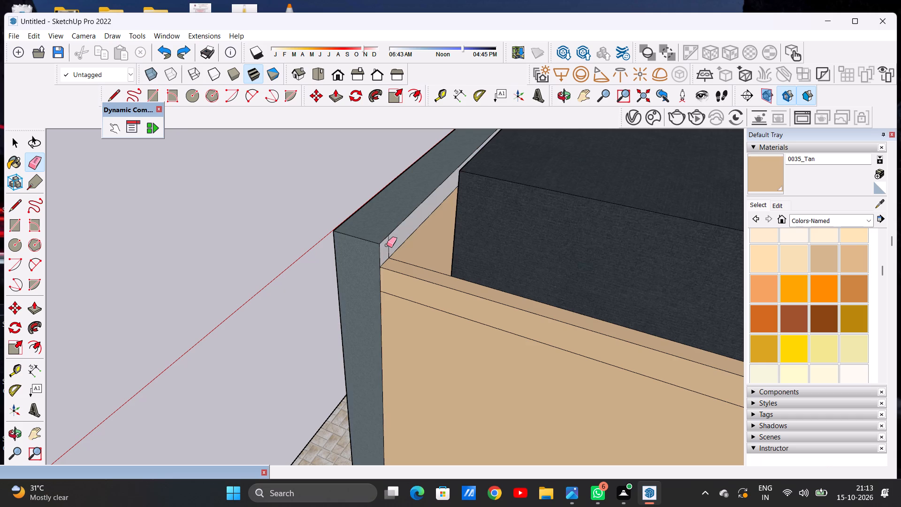
{"action": "scroll", "coordinate": [387, 245], "scroll_direction": "up", "scroll_amount": 6}
{"action": "left_click_drag", "start_coordinate": [387, 247], "coordinate": [406, 234]}
{"action": "left_click_drag", "start_coordinate": [406, 234], "coordinate": [383, 245]}
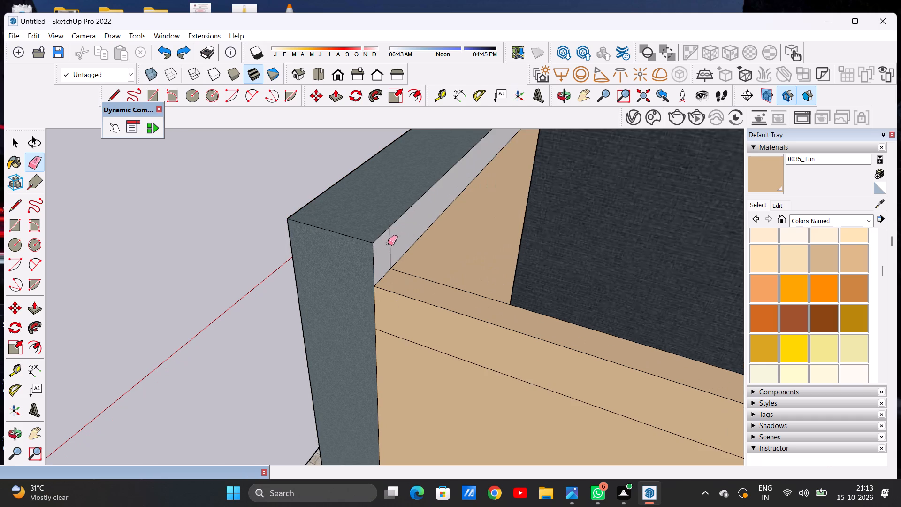
{"action": "left_click", "coordinate": [390, 242]}
{"action": "key", "text": "space"}
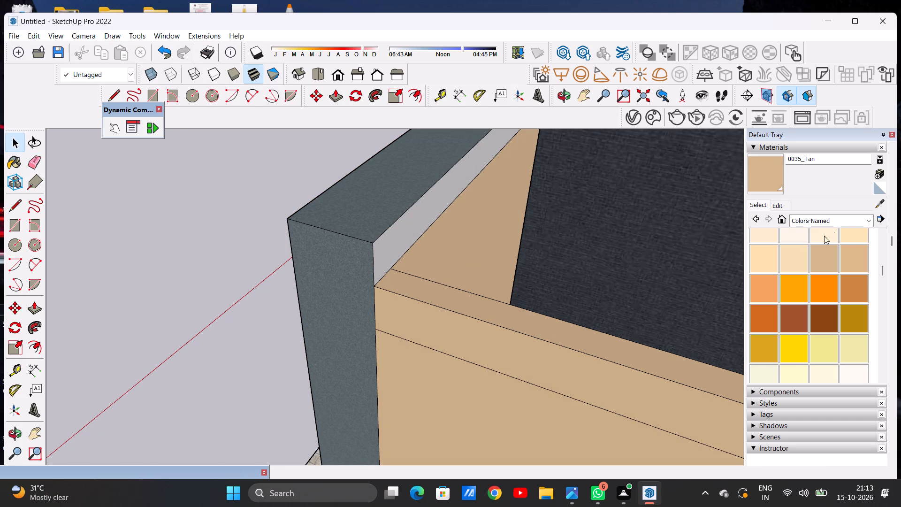
Paint the grey frame's inner face above the roof with Formica Speckled Grey from the Synthetic Surfaces collection.
{"action": "left_click", "coordinate": [826, 220]}
{"action": "left_click", "coordinate": [810, 340]}
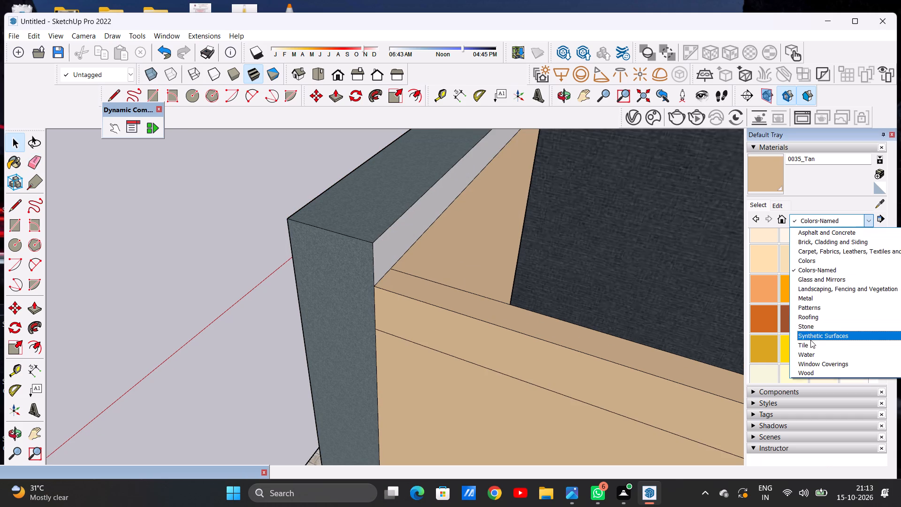
{"action": "left_click", "coordinate": [802, 274]}
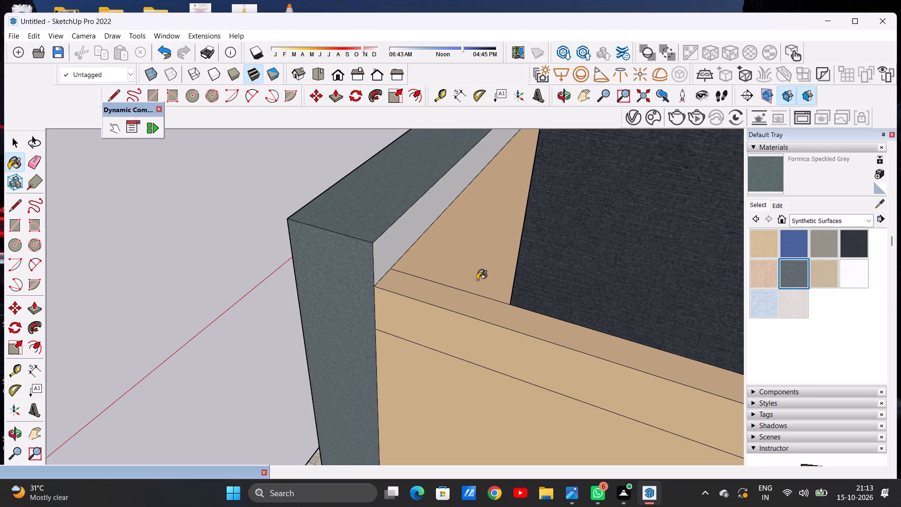
{"action": "left_click", "coordinate": [381, 256]}
{"action": "key", "text": "space"}
{"action": "scroll", "coordinate": [402, 307], "scroll_direction": "down", "scroll_amount": 10}
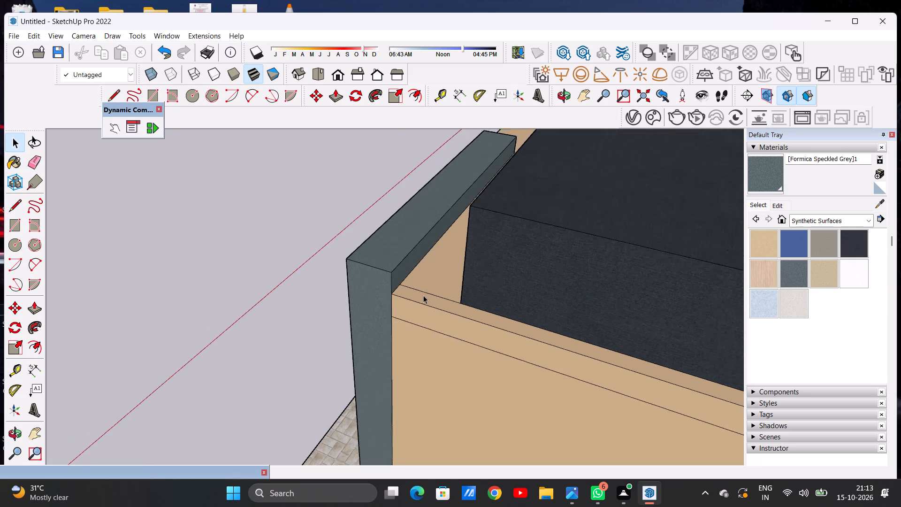
Paint the upper-floor balcony floor with Terrazzo Tile Light from Synthetic Surfaces.
{"action": "scroll", "coordinate": [423, 295], "scroll_direction": "down", "scroll_amount": 9}
{"action": "middle_click_drag", "start_coordinate": [168, 288], "coordinate": [416, 274]}
{"action": "middle_click_drag", "start_coordinate": [235, 307], "coordinate": [419, 274]}
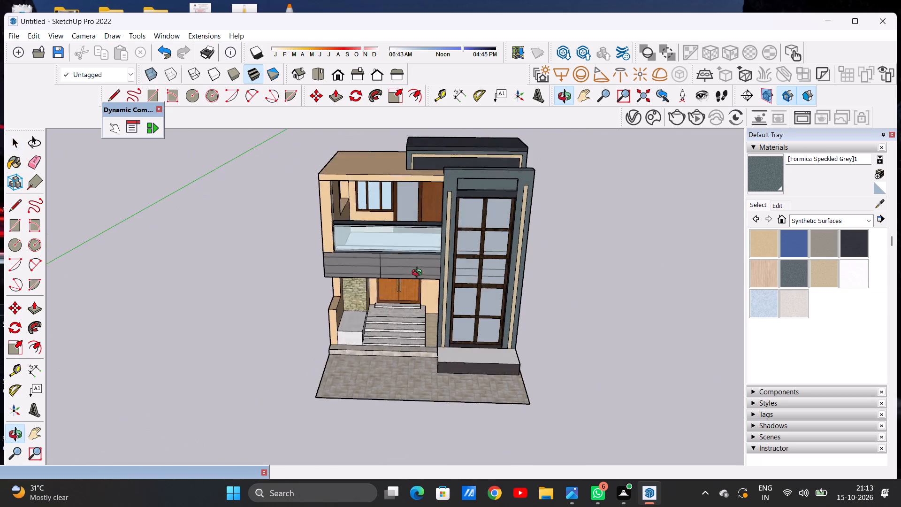
{"action": "middle_click_drag", "start_coordinate": [419, 274], "coordinate": [433, 270]}
{"action": "scroll", "coordinate": [365, 213], "scroll_direction": "up", "scroll_amount": 7}
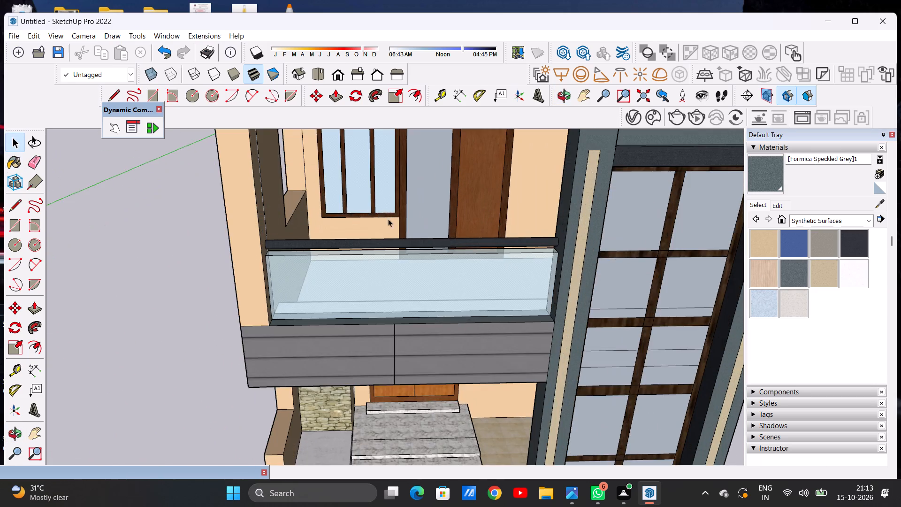
{"action": "scroll", "coordinate": [326, 234], "scroll_direction": "down", "scroll_amount": 12}
{"action": "scroll", "coordinate": [359, 340], "scroll_direction": "up", "scroll_amount": 1}
{"action": "scroll", "coordinate": [359, 345], "scroll_direction": "down", "scroll_amount": 1}
{"action": "scroll", "coordinate": [361, 347], "scroll_direction": "up", "scroll_amount": 4}
{"action": "middle_click_drag", "start_coordinate": [340, 229], "coordinate": [334, 263]}
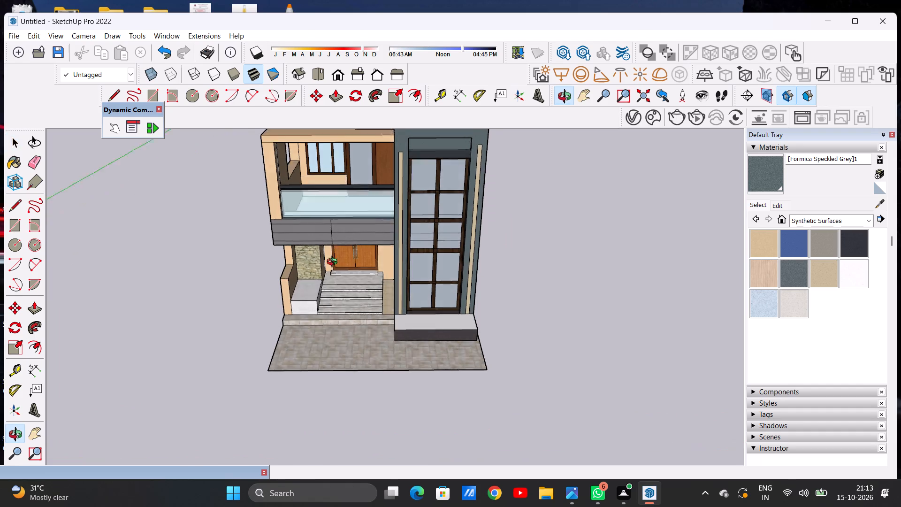
{"action": "middle_click_drag", "start_coordinate": [334, 263], "coordinate": [336, 326]}
{"action": "scroll", "coordinate": [361, 177], "scroll_direction": "up", "scroll_amount": 6}
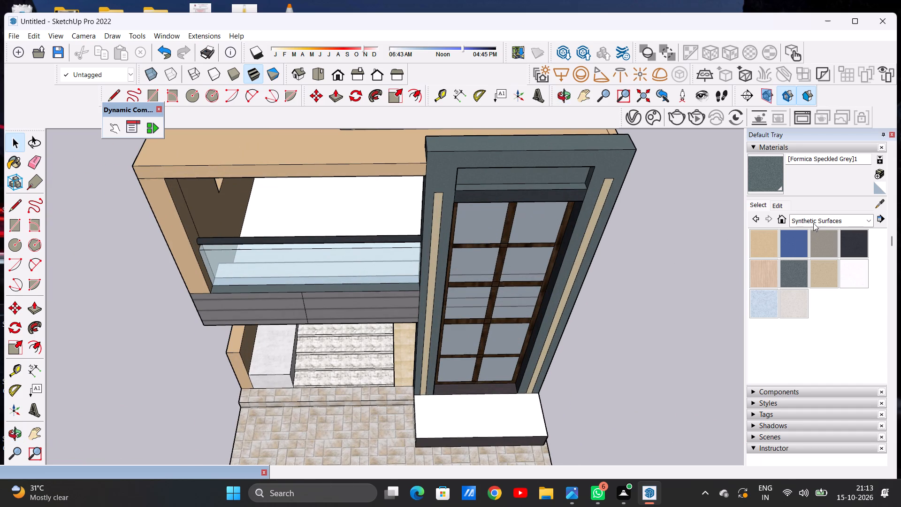
{"action": "left_click", "coordinate": [789, 299]}
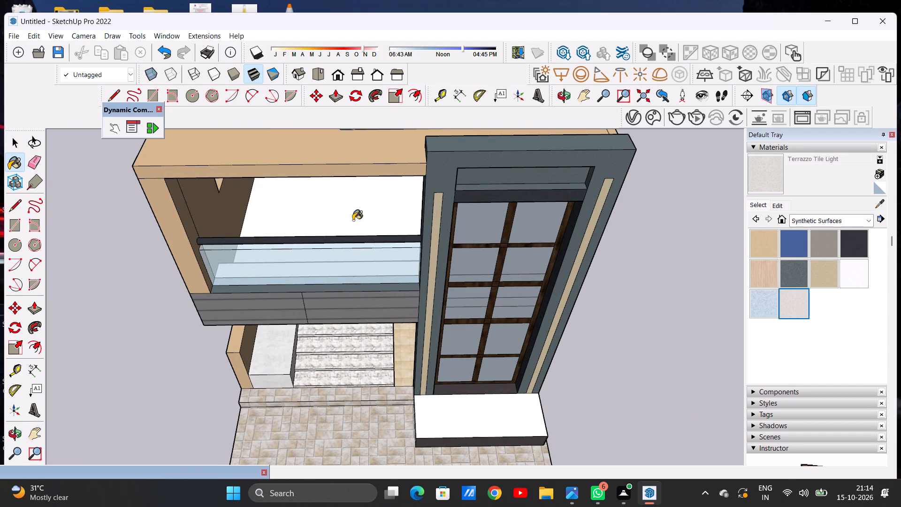
{"action": "left_click", "coordinate": [353, 220]}
{"action": "scroll", "coordinate": [353, 224], "scroll_direction": "up", "scroll_amount": 7}
{"action": "key", "text": "space"}
Examine the materials on the front facade, the entrance steps and the floor strip beside them.
{"action": "scroll", "coordinate": [366, 238], "scroll_direction": "down", "scroll_amount": 18}
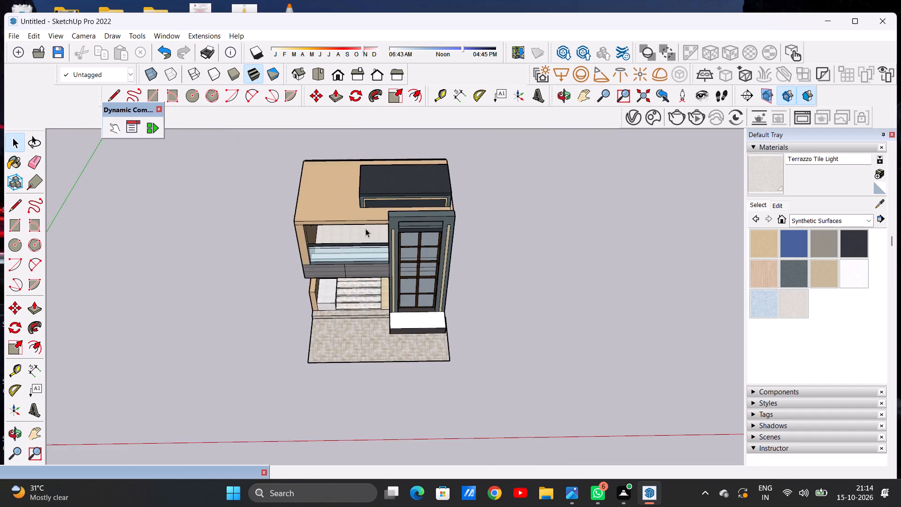
{"action": "scroll", "coordinate": [366, 229], "scroll_direction": "down", "scroll_amount": 3}
{"action": "middle_click_drag", "start_coordinate": [357, 330], "coordinate": [357, 201]}
{"action": "scroll", "coordinate": [366, 310], "scroll_direction": "up", "scroll_amount": 7}
{"action": "middle_click_drag", "start_coordinate": [338, 320], "coordinate": [267, 267]}
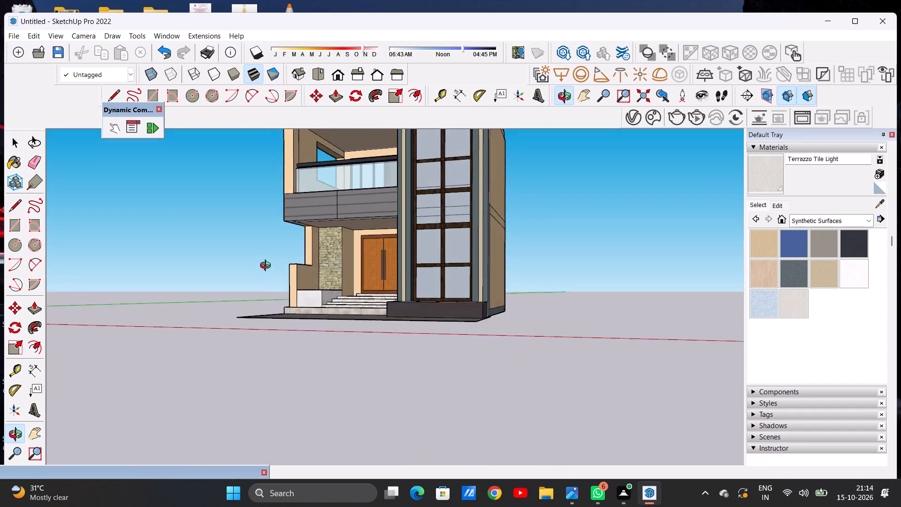
{"action": "middle_click_drag", "start_coordinate": [267, 267], "coordinate": [344, 299]}
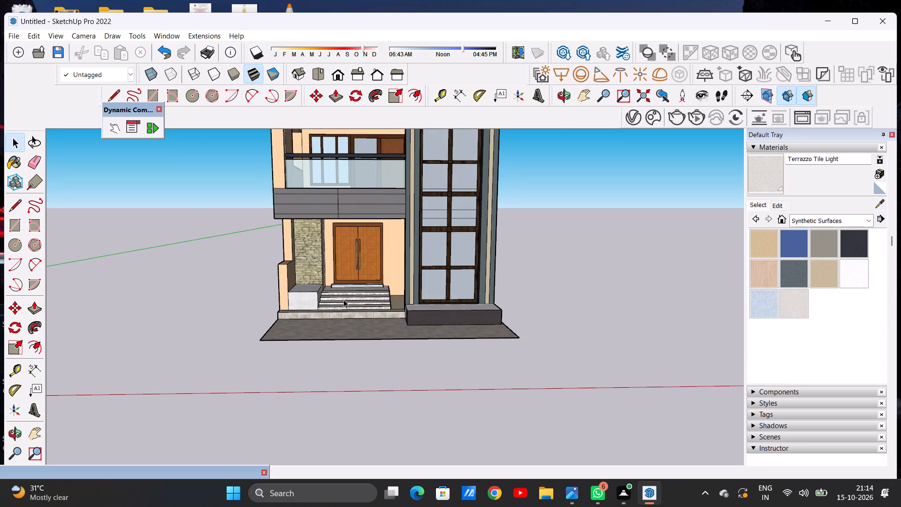
{"action": "scroll", "coordinate": [385, 288], "scroll_direction": "up", "scroll_amount": 8}
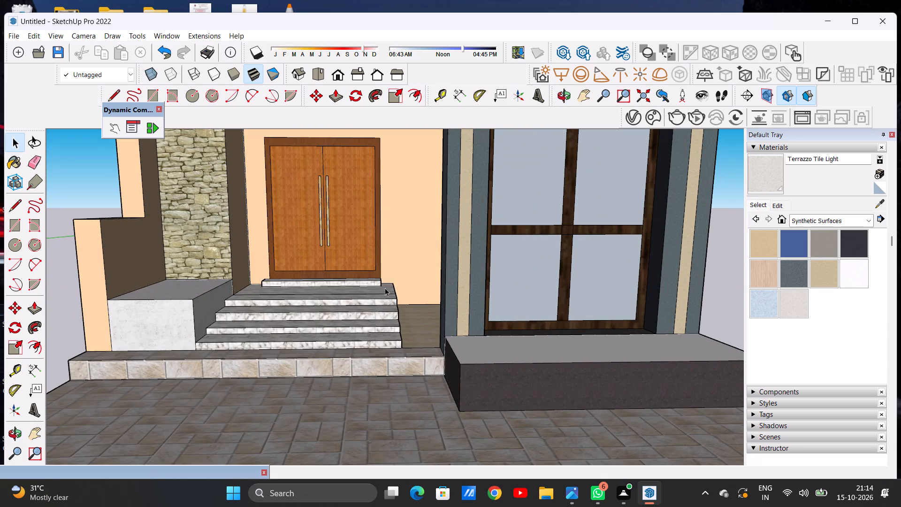
{"action": "scroll", "coordinate": [385, 288], "scroll_direction": "down", "scroll_amount": 4}
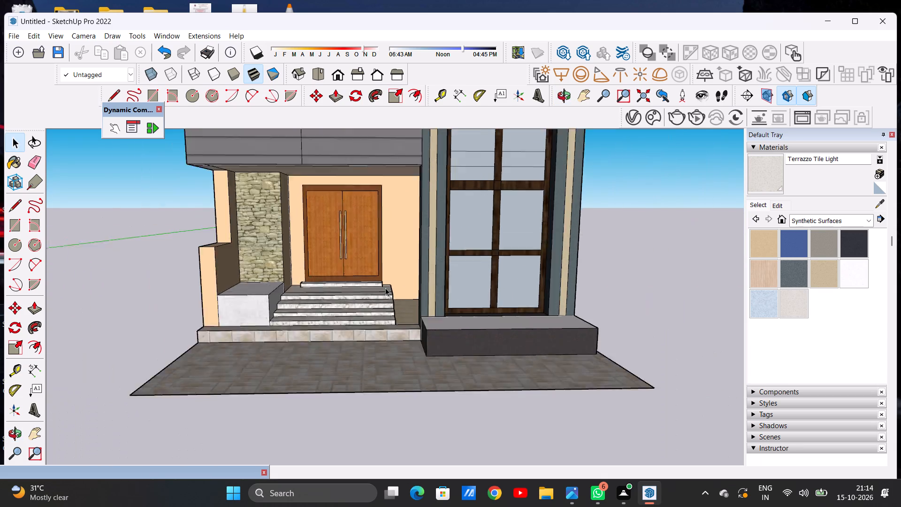
{"action": "scroll", "coordinate": [385, 288], "scroll_direction": "down", "scroll_amount": 2}
{"action": "middle_click_drag", "start_coordinate": [389, 300], "coordinate": [383, 321]}
{"action": "scroll", "coordinate": [401, 292], "scroll_direction": "up", "scroll_amount": 6}
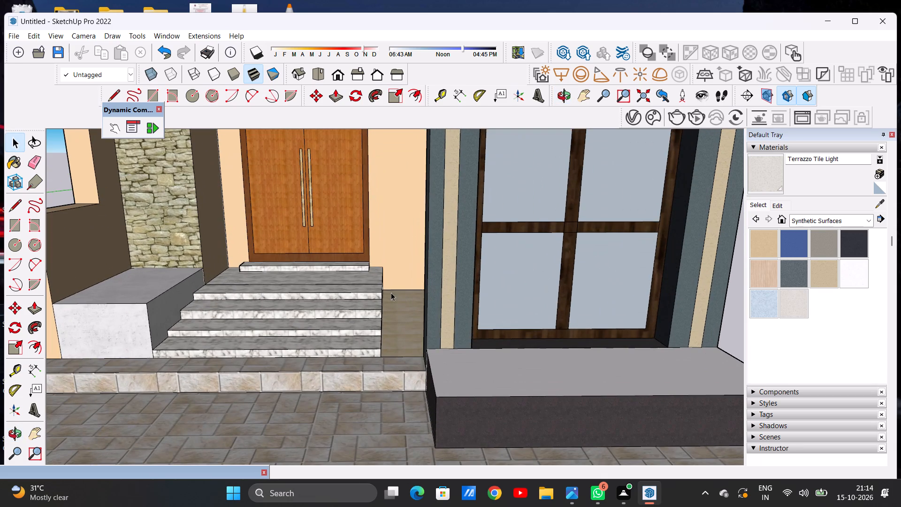
{"action": "scroll", "coordinate": [374, 285], "scroll_direction": "up", "scroll_amount": 5}
{"action": "middle_click_drag", "start_coordinate": [337, 289], "coordinate": [321, 324]}
{"action": "scroll", "coordinate": [365, 300], "scroll_direction": "up", "scroll_amount": 2}
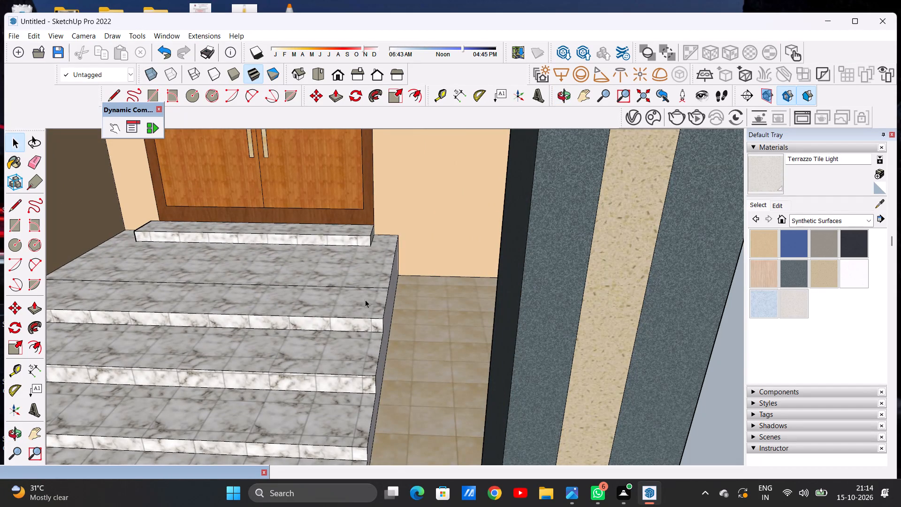
Import the chau+cay potted plant model and place it at the outer corner of the top step landing, beside the entrance door.
{"action": "scroll", "coordinate": [383, 296], "scroll_direction": "down", "scroll_amount": 5}
{"action": "scroll", "coordinate": [391, 295], "scroll_direction": "up", "scroll_amount": 3}
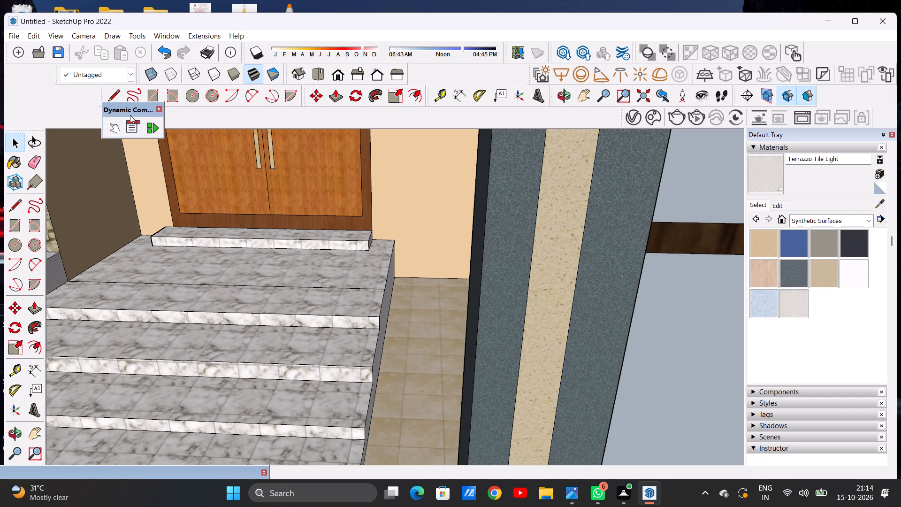
{"action": "left_click", "coordinate": [21, 37]}
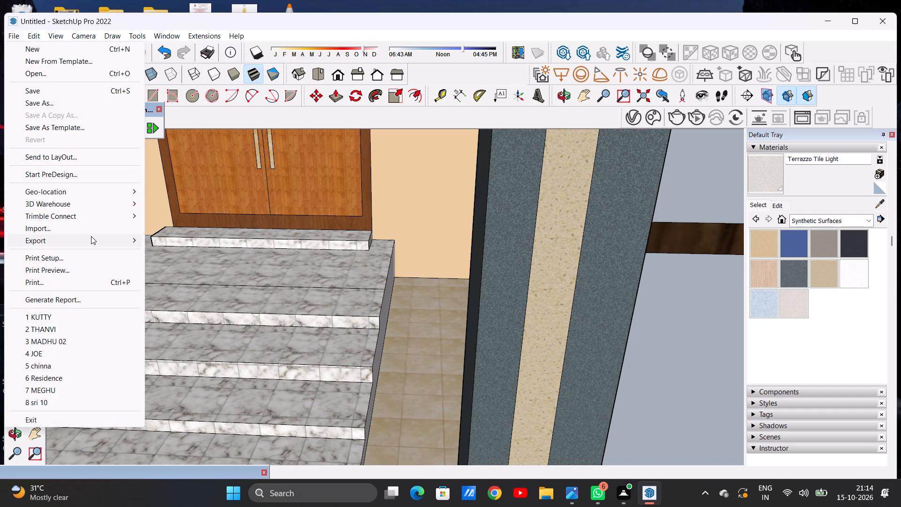
{"action": "left_click", "coordinate": [95, 231]}
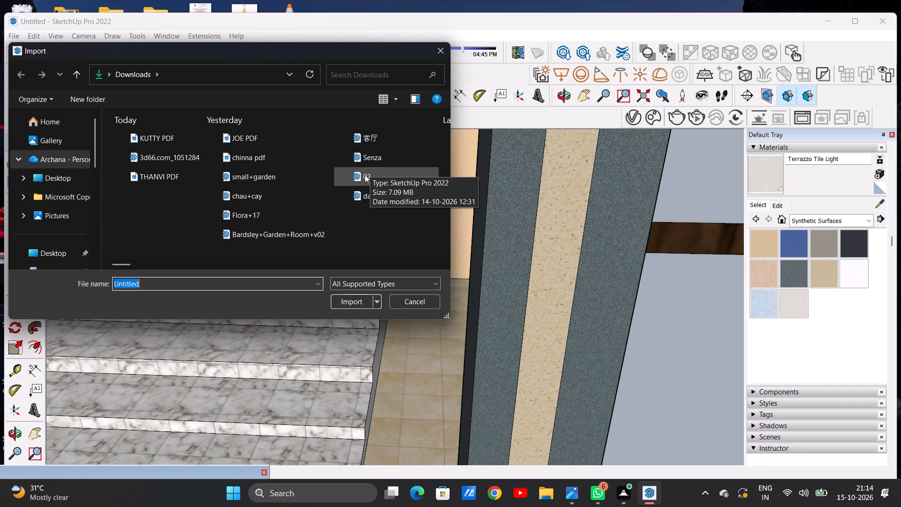
{"action": "double_click", "coordinate": [259, 202]}
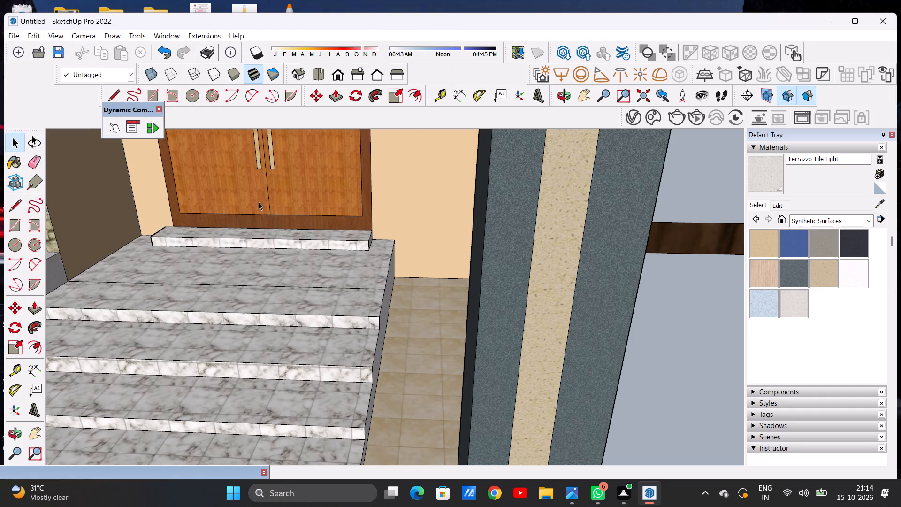
{"action": "scroll", "coordinate": [262, 208], "scroll_direction": "down", "scroll_amount": 7}
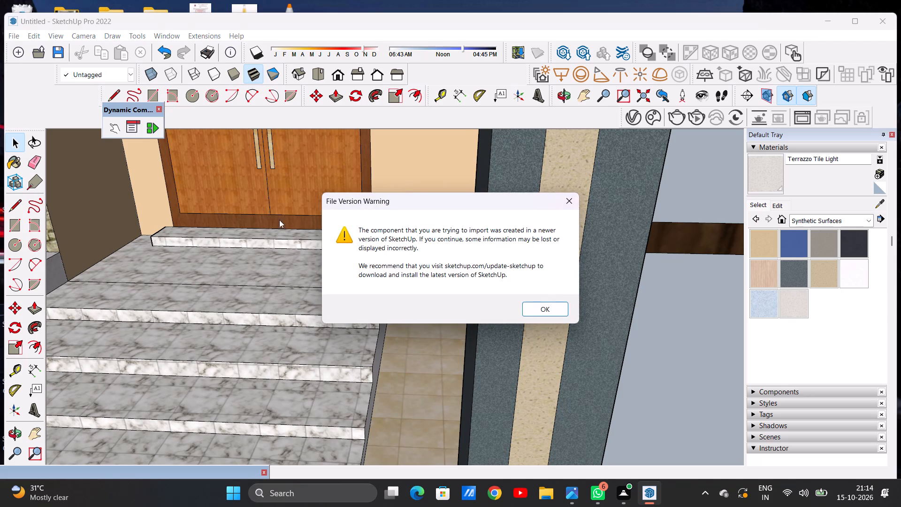
{"action": "left_click", "coordinate": [530, 306]}
{"action": "scroll", "coordinate": [361, 270], "scroll_direction": "down", "scroll_amount": 7}
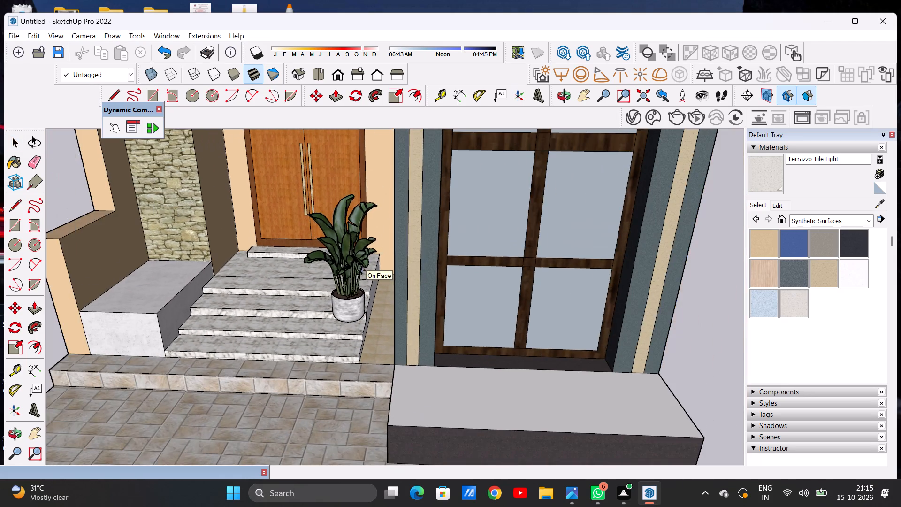
{"action": "scroll", "coordinate": [328, 236], "scroll_direction": "up", "scroll_amount": 10}
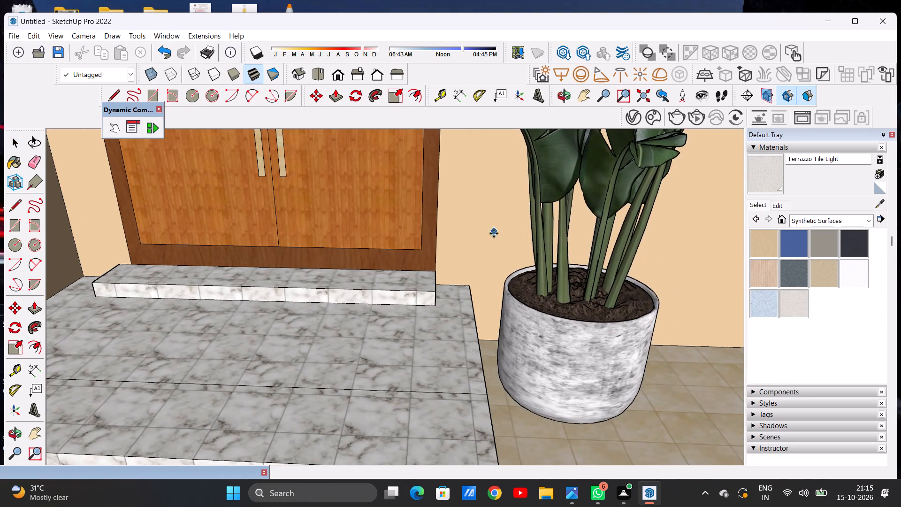
{"action": "left_click", "coordinate": [424, 230]}
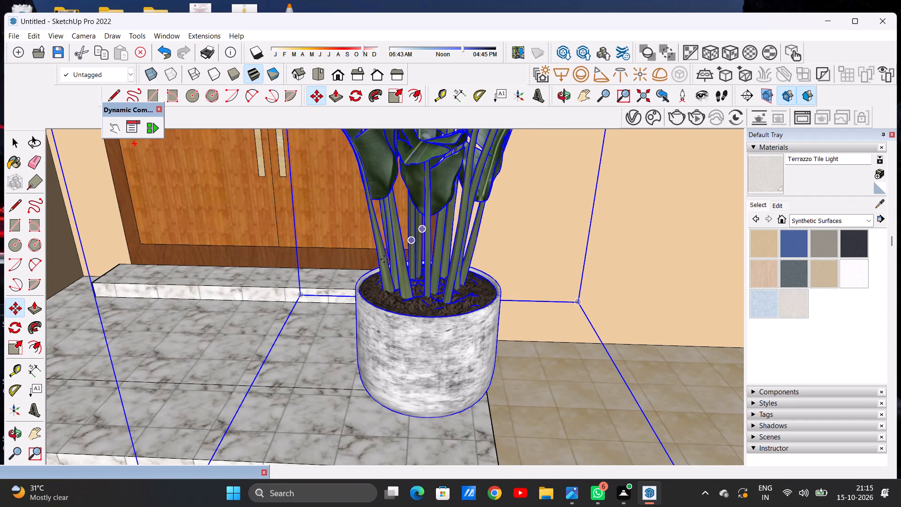
Move the potted plant by its bounding-box corner onto the tiled floor strip between the entrance steps and the grey frame.
{"action": "key", "text": "space"}
{"action": "scroll", "coordinate": [405, 334], "scroll_direction": "down", "scroll_amount": 20}
{"action": "scroll", "coordinate": [405, 334], "scroll_direction": "down", "scroll_amount": 1}
{"action": "middle_click_drag", "start_coordinate": [310, 329], "coordinate": [351, 299]}
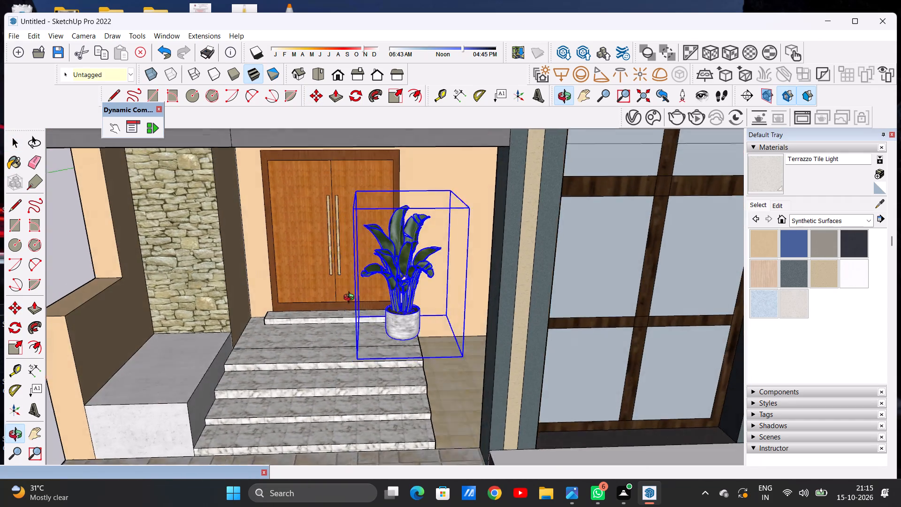
{"action": "middle_click_drag", "start_coordinate": [351, 299], "coordinate": [375, 291]}
{"action": "middle_click_drag", "start_coordinate": [387, 333], "coordinate": [345, 330]}
{"action": "scroll", "coordinate": [435, 352], "scroll_direction": "up", "scroll_amount": 6}
{"action": "key", "text": "m"}
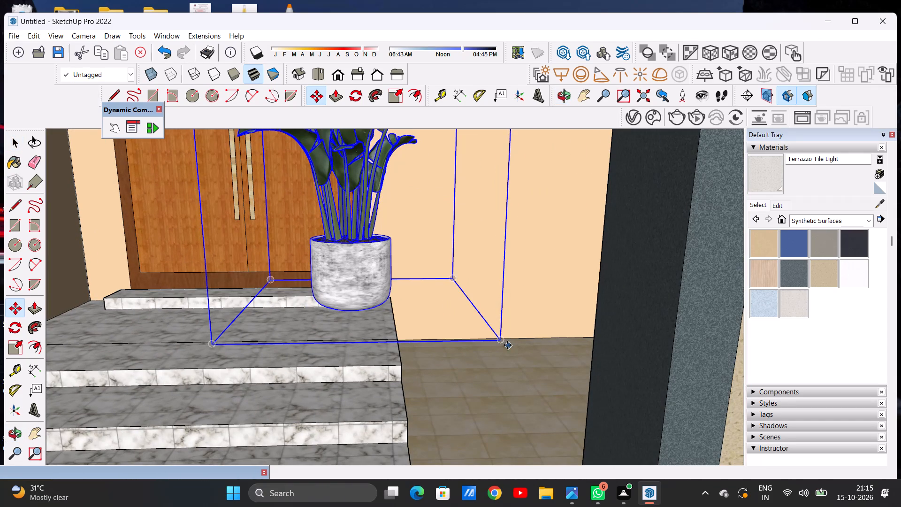
{"action": "left_click", "coordinate": [503, 338]}
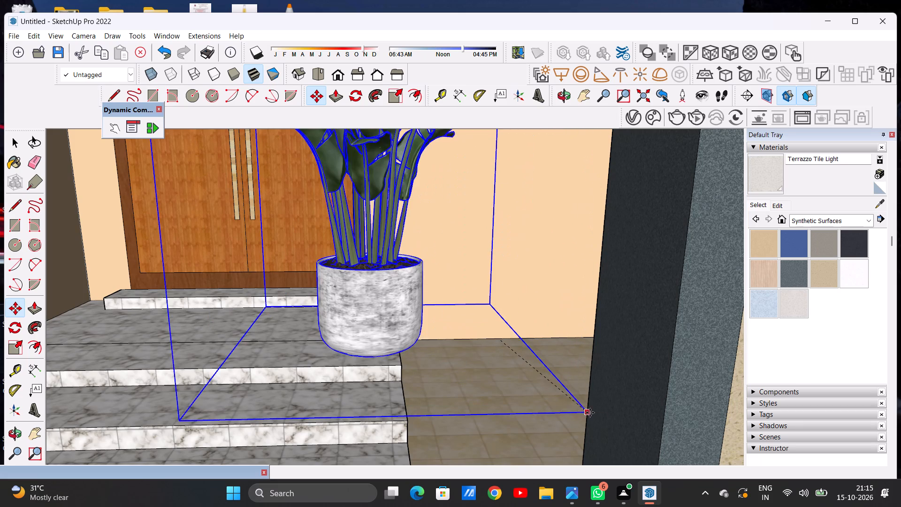
{"action": "left_click", "coordinate": [575, 398]}
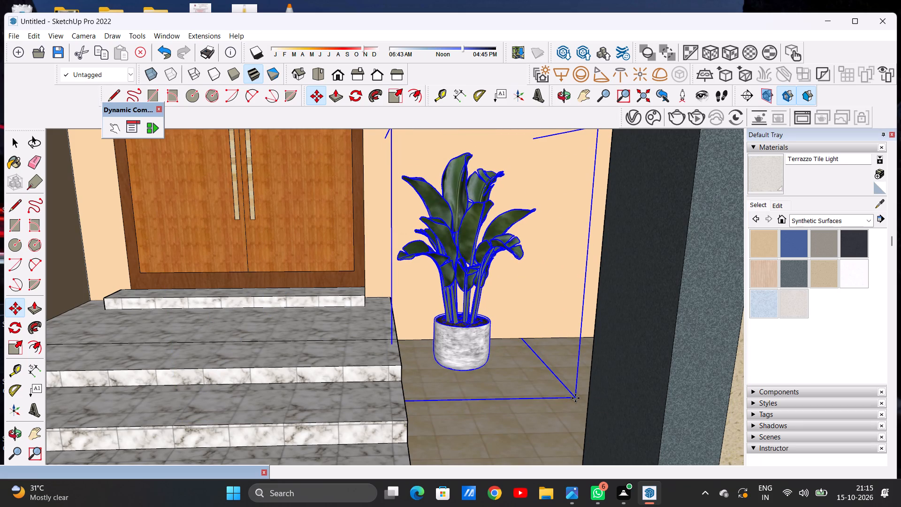
{"action": "key", "text": "space"}
Examine the potted plant's placement on the floor strip from several angles, both close up and with the whole entrance in view.
{"action": "scroll", "coordinate": [285, 298], "scroll_direction": "down", "scroll_amount": 16}
{"action": "middle_click_drag", "start_coordinate": [259, 285], "coordinate": [311, 278]}
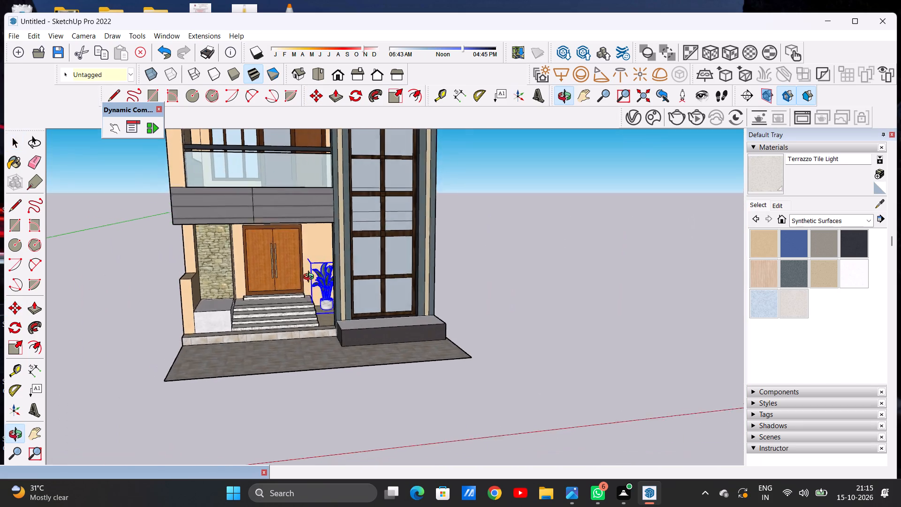
{"action": "middle_click_drag", "start_coordinate": [311, 278], "coordinate": [332, 282]}
{"action": "left_click", "coordinate": [503, 258]}
{"action": "scroll", "coordinate": [289, 291], "scroll_direction": "up", "scroll_amount": 14}
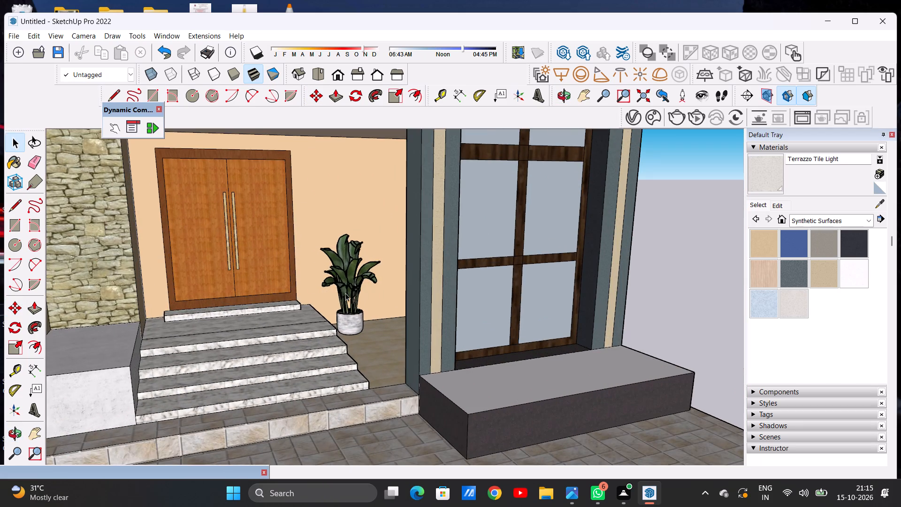
{"action": "middle_click_drag", "start_coordinate": [345, 301], "coordinate": [346, 343]}
{"action": "scroll", "coordinate": [359, 358], "scroll_direction": "up", "scroll_amount": 13}
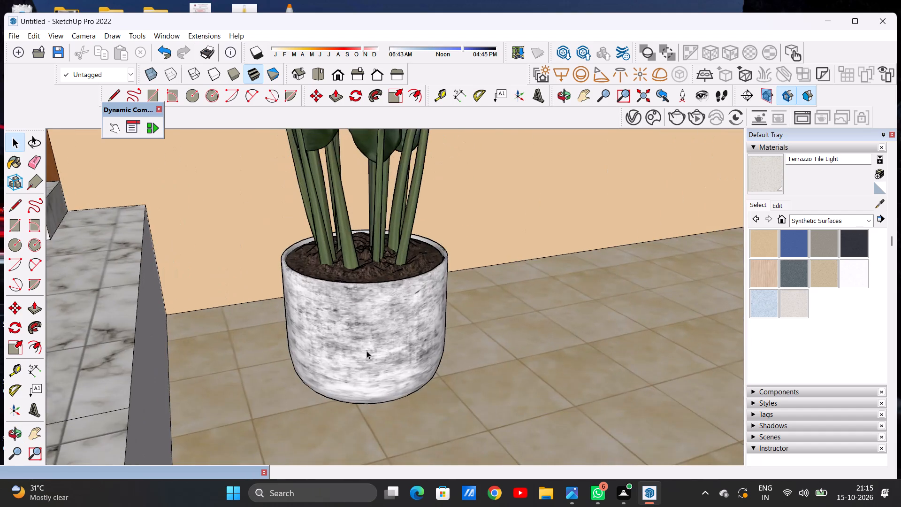
{"action": "scroll", "coordinate": [367, 351], "scroll_direction": "down", "scroll_amount": 20}
{"action": "scroll", "coordinate": [367, 351], "scroll_direction": "down", "scroll_amount": 5}
{"action": "middle_click_drag", "start_coordinate": [332, 341], "coordinate": [375, 313]}
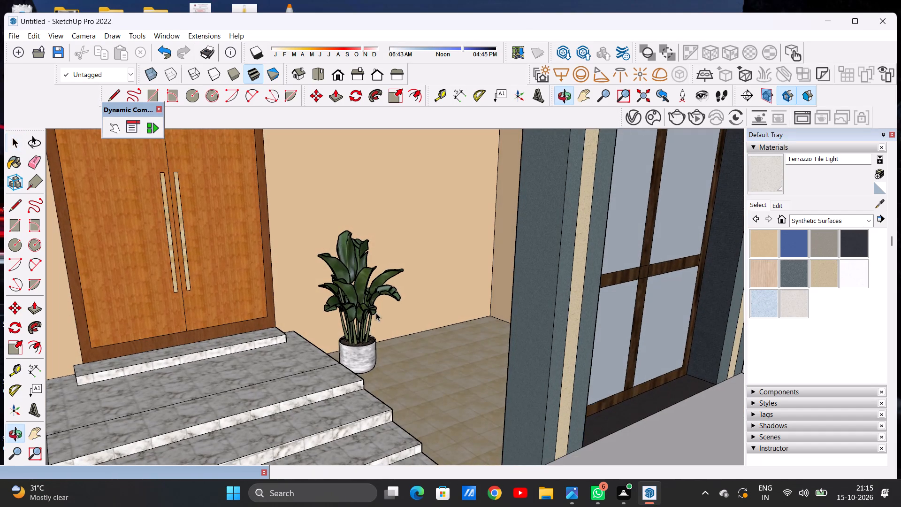
{"action": "scroll", "coordinate": [349, 287], "scroll_direction": "down", "scroll_amount": 11}
{"action": "middle_click_drag", "start_coordinate": [324, 309], "coordinate": [301, 303]}
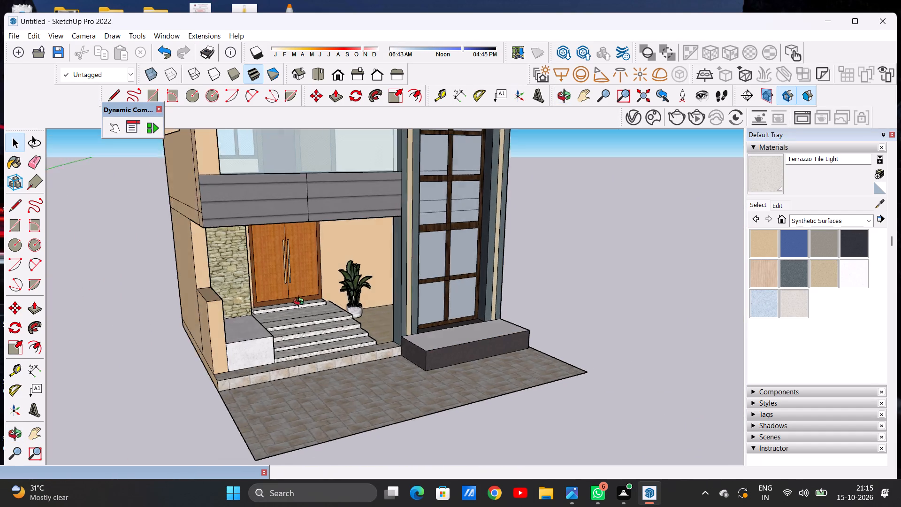
{"action": "middle_click_drag", "start_coordinate": [301, 303], "coordinate": [239, 336]}
{"action": "scroll", "coordinate": [367, 307], "scroll_direction": "up", "scroll_amount": 12}
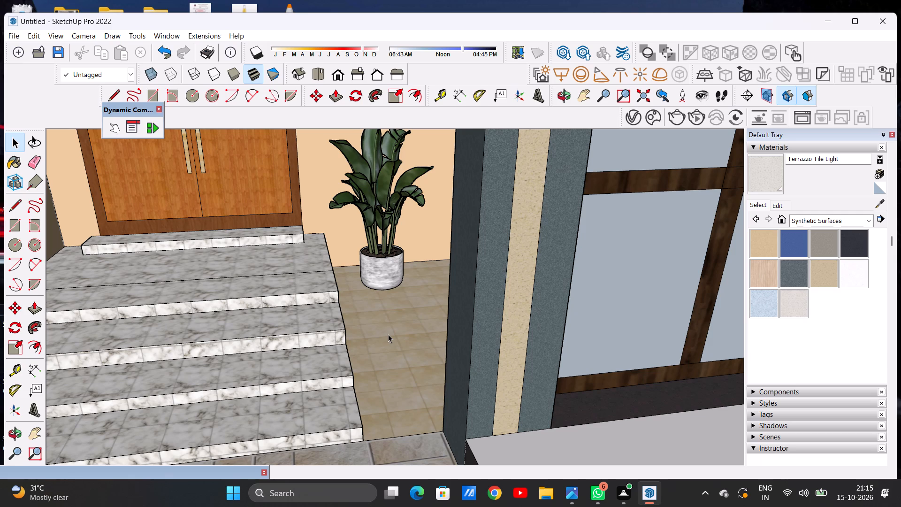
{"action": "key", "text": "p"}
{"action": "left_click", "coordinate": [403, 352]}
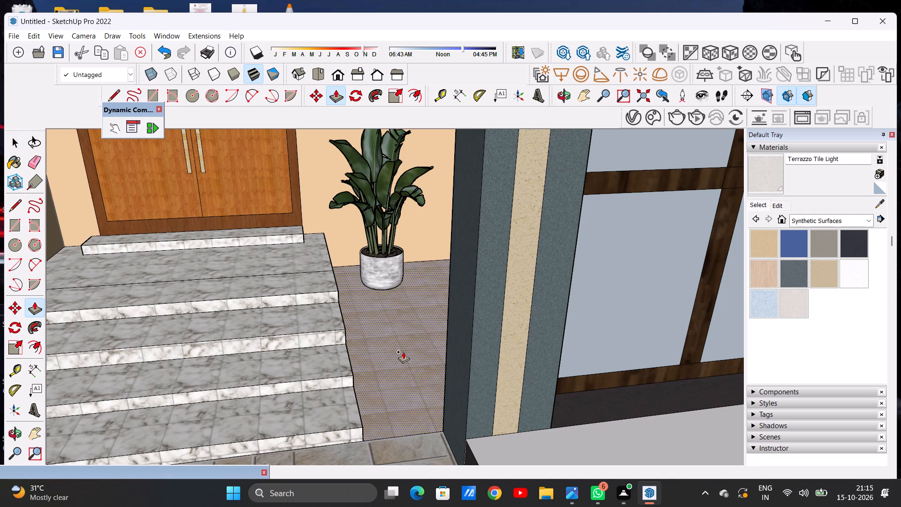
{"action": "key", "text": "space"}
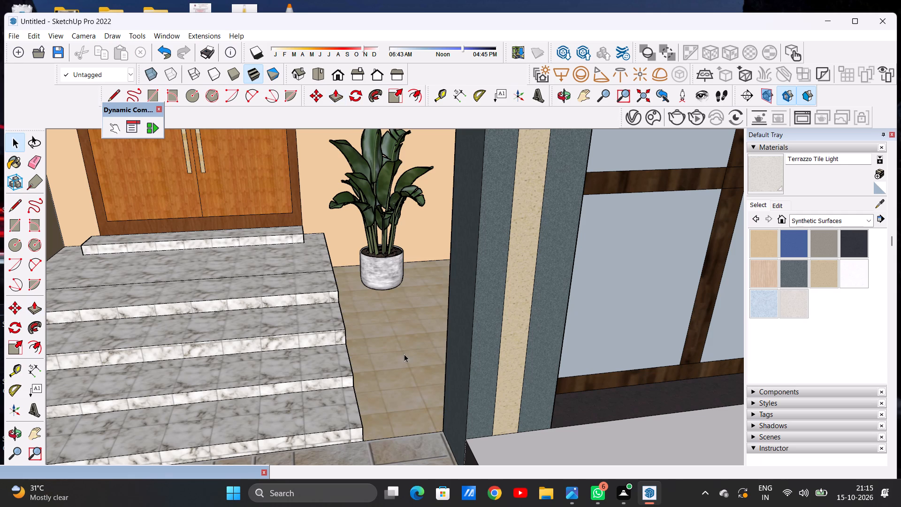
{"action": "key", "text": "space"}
Examine the potted plant's size in relation to the entrance door and the marble steps.
{"action": "scroll", "coordinate": [324, 262], "scroll_direction": "down", "scroll_amount": 15}
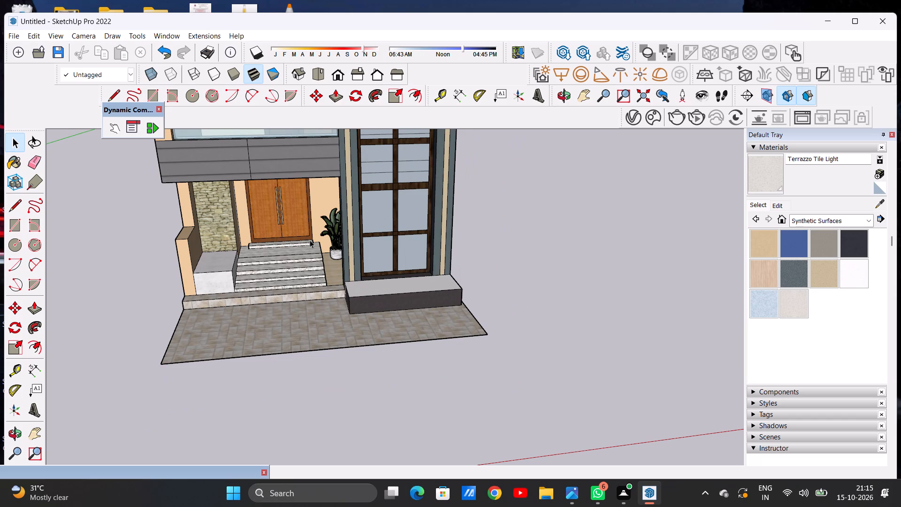
{"action": "scroll", "coordinate": [334, 256], "scroll_direction": "up", "scroll_amount": 10}
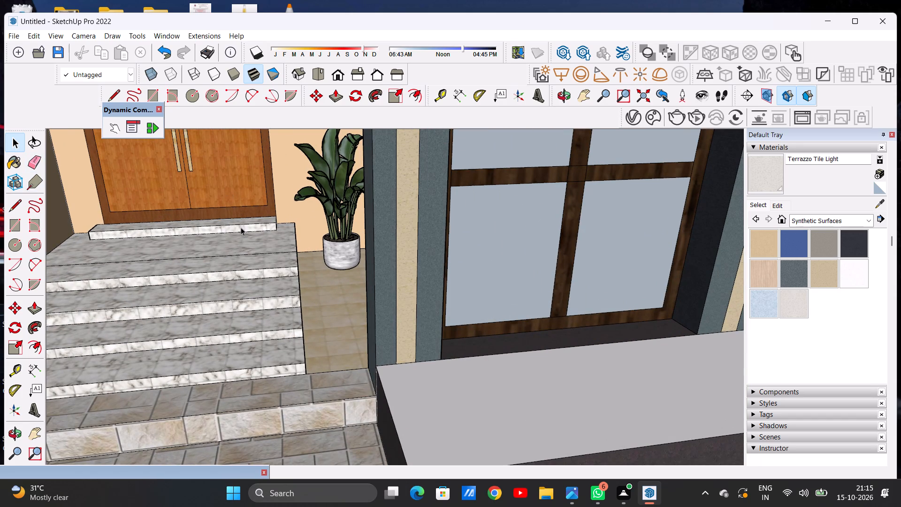
{"action": "scroll", "coordinate": [248, 233], "scroll_direction": "down", "scroll_amount": 12}
{"action": "middle_click_drag", "start_coordinate": [261, 197], "coordinate": [363, 226]}
{"action": "scroll", "coordinate": [286, 223], "scroll_direction": "up", "scroll_amount": 3}
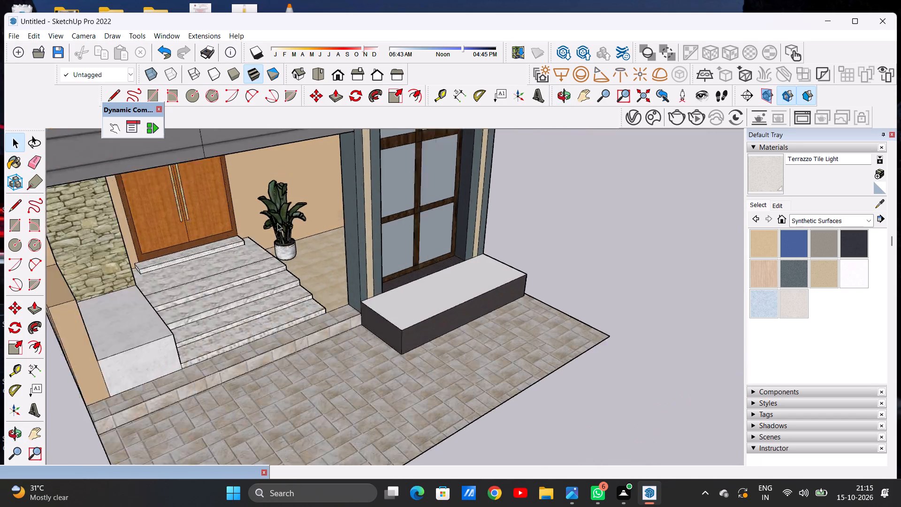
{"action": "scroll", "coordinate": [277, 223], "scroll_direction": "up", "scroll_amount": 9}
Scale the potted plant vertically from its top to make it slightly taller.
{"action": "left_click", "coordinate": [288, 275]}
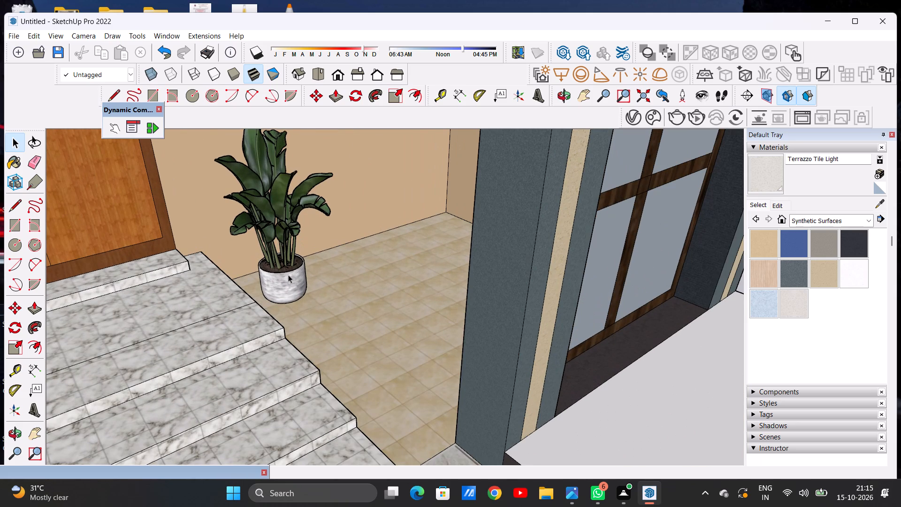
{"action": "scroll", "coordinate": [280, 278], "scroll_direction": "down", "scroll_amount": 8}
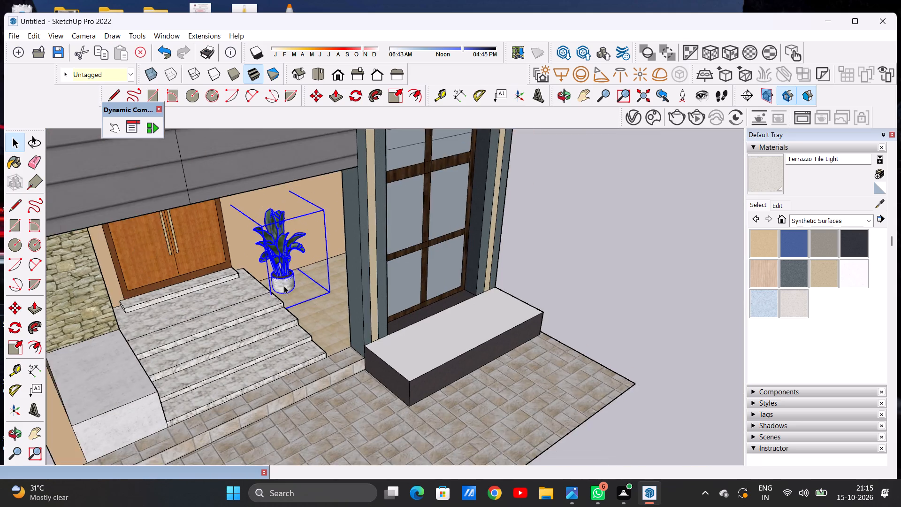
{"action": "scroll", "coordinate": [284, 286], "scroll_direction": "down", "scroll_amount": 1}
{"action": "scroll", "coordinate": [276, 219], "scroll_direction": "up", "scroll_amount": 1}
{"action": "scroll", "coordinate": [276, 219], "scroll_direction": "down", "scroll_amount": 1}
{"action": "scroll", "coordinate": [276, 219], "scroll_direction": "up", "scroll_amount": 2}
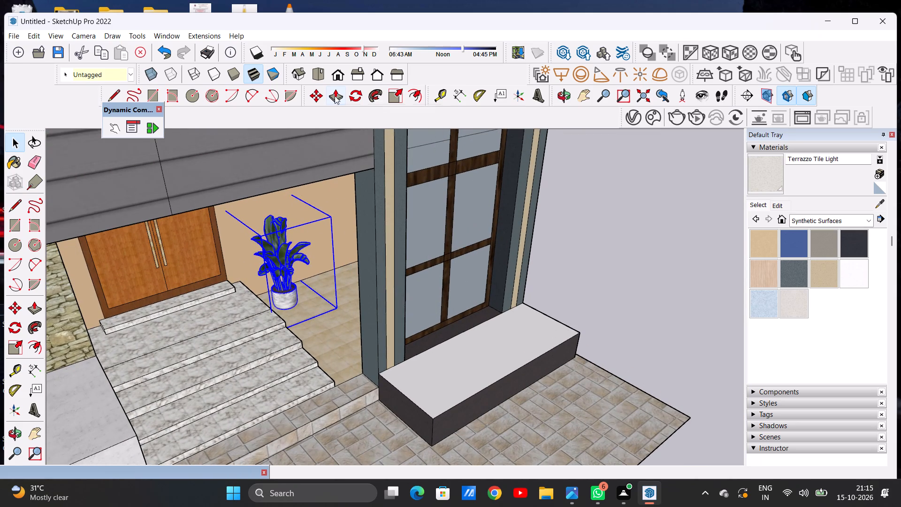
{"action": "left_click", "coordinate": [335, 96]}
{"action": "key", "text": "space"}
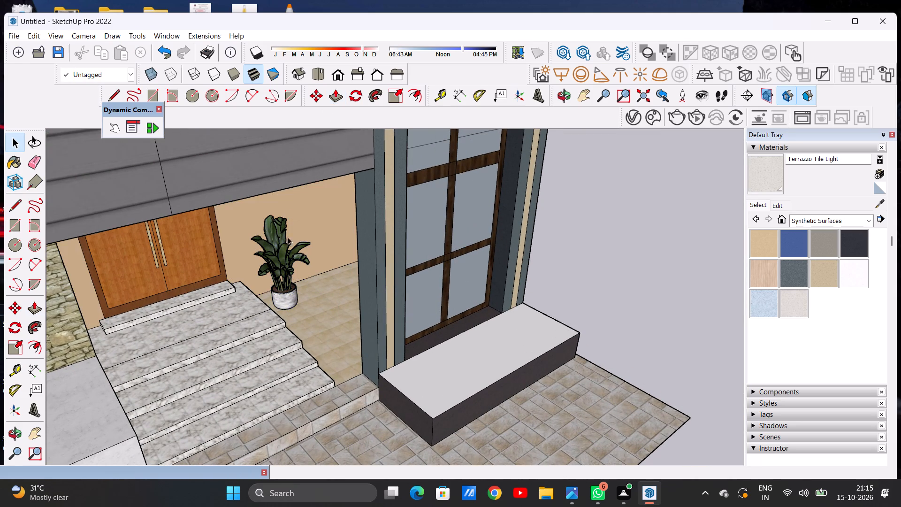
{"action": "left_click", "coordinate": [288, 249]}
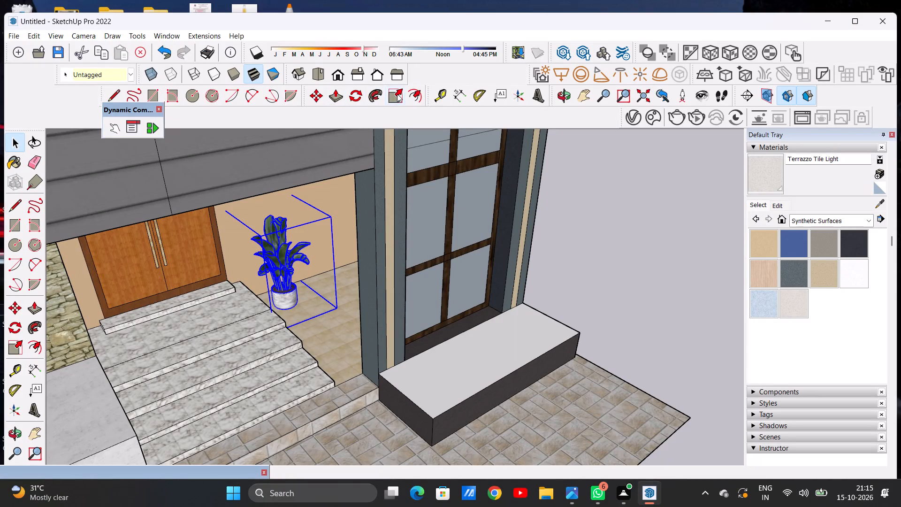
{"action": "left_click", "coordinate": [397, 94]}
{"action": "left_click", "coordinate": [276, 212]}
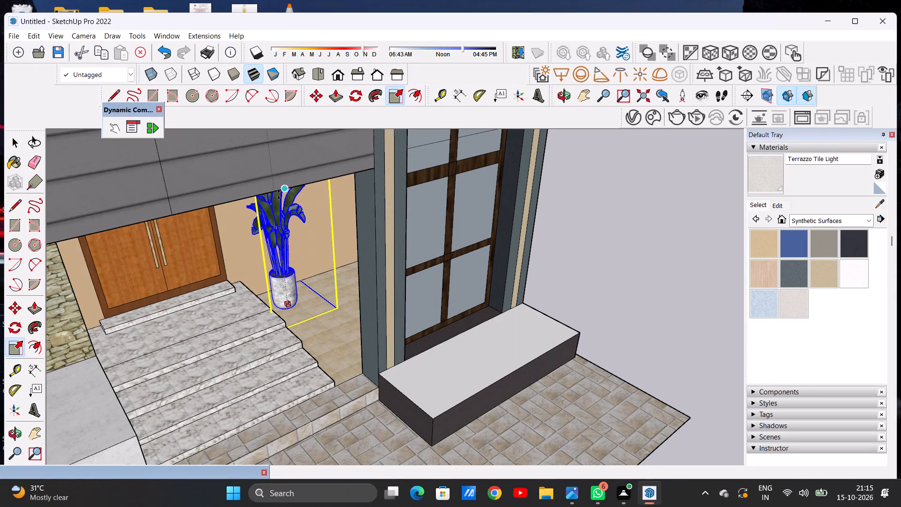
{"action": "left_click", "coordinate": [279, 198]}
{"action": "key", "text": "space"}
Examine the stretched potted plant beside the steps and against the whole front facade.
{"action": "scroll", "coordinate": [277, 301], "scroll_direction": "down", "scroll_amount": 6}
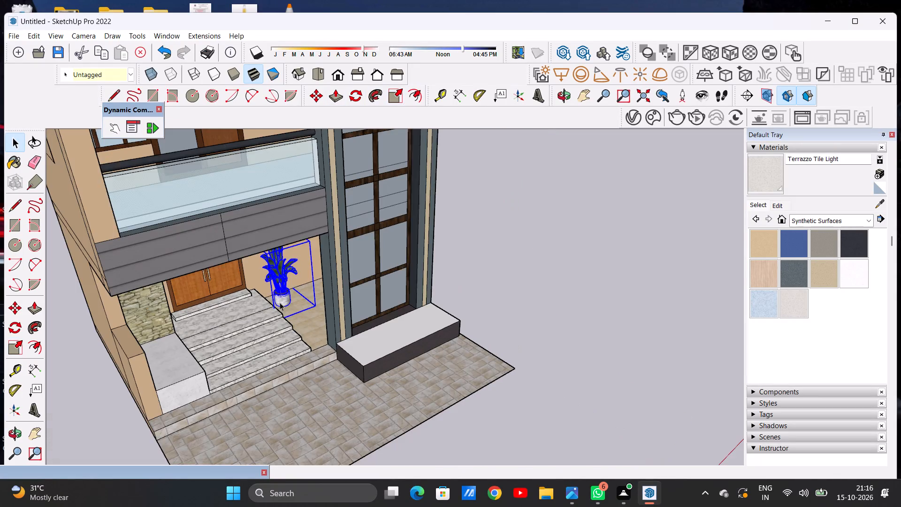
{"action": "scroll", "coordinate": [280, 302], "scroll_direction": "down", "scroll_amount": 1}
{"action": "left_click", "coordinate": [501, 254]}
{"action": "scroll", "coordinate": [265, 279], "scroll_direction": "up", "scroll_amount": 5}
{"action": "middle_click_drag", "start_coordinate": [285, 312], "coordinate": [214, 245]}
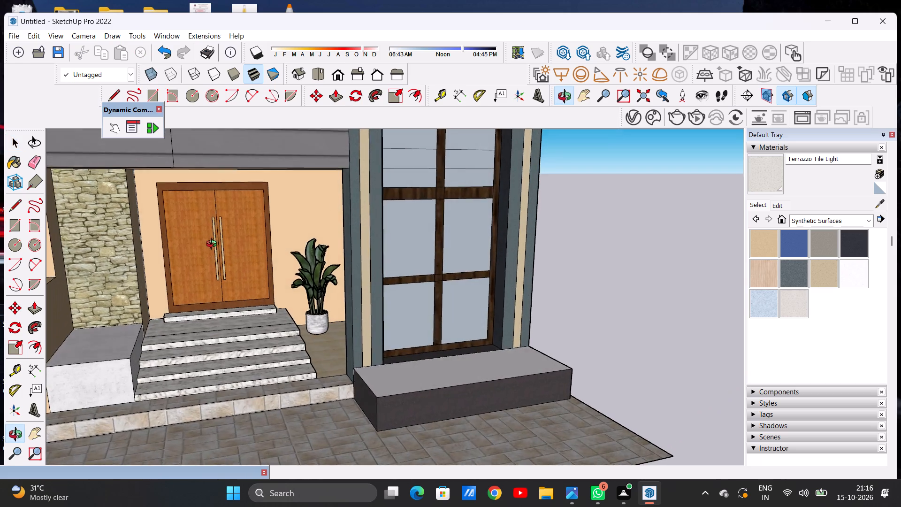
{"action": "middle_click_drag", "start_coordinate": [214, 245], "coordinate": [201, 239]}
{"action": "scroll", "coordinate": [208, 251], "scroll_direction": "up", "scroll_amount": 1}
{"action": "scroll", "coordinate": [273, 299], "scroll_direction": "down", "scroll_amount": 7}
{"action": "middle_click_drag", "start_coordinate": [305, 324], "coordinate": [302, 328]}
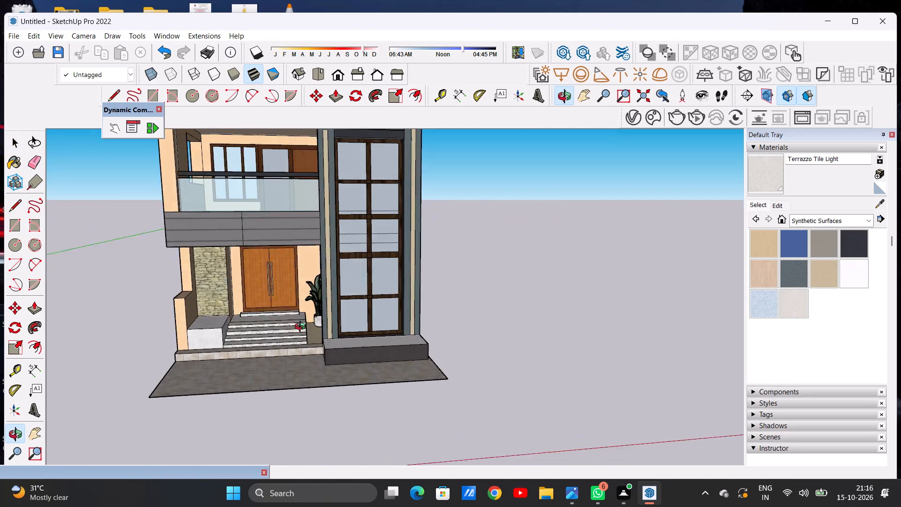
{"action": "middle_click_drag", "start_coordinate": [302, 328], "coordinate": [318, 338]}
{"action": "scroll", "coordinate": [318, 308], "scroll_direction": "up", "scroll_amount": 15}
Move the potted plant along the tiled floor strip, slightly closer to the marble steps.
{"action": "left_click", "coordinate": [291, 347]}
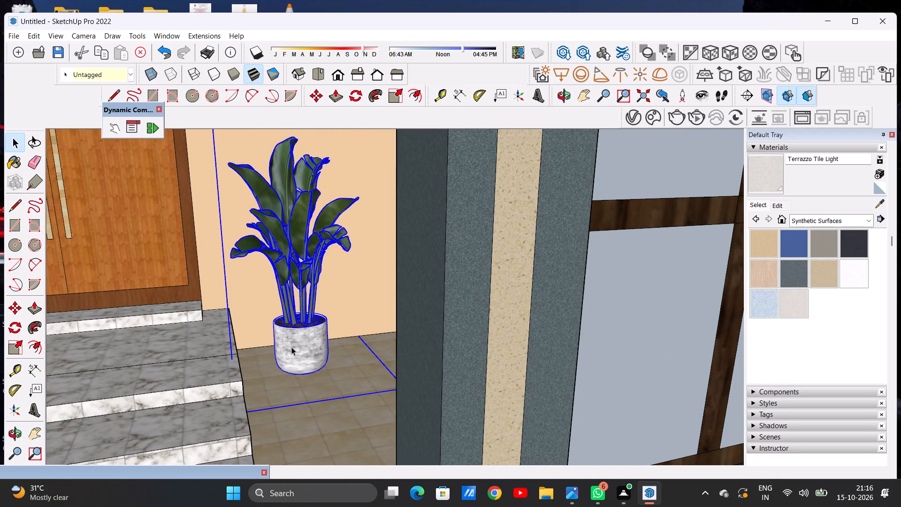
{"action": "scroll", "coordinate": [284, 352], "scroll_direction": "down", "scroll_amount": 7}
{"action": "middle_click_drag", "start_coordinate": [319, 413], "coordinate": [364, 437]}
{"action": "key", "text": "m"}
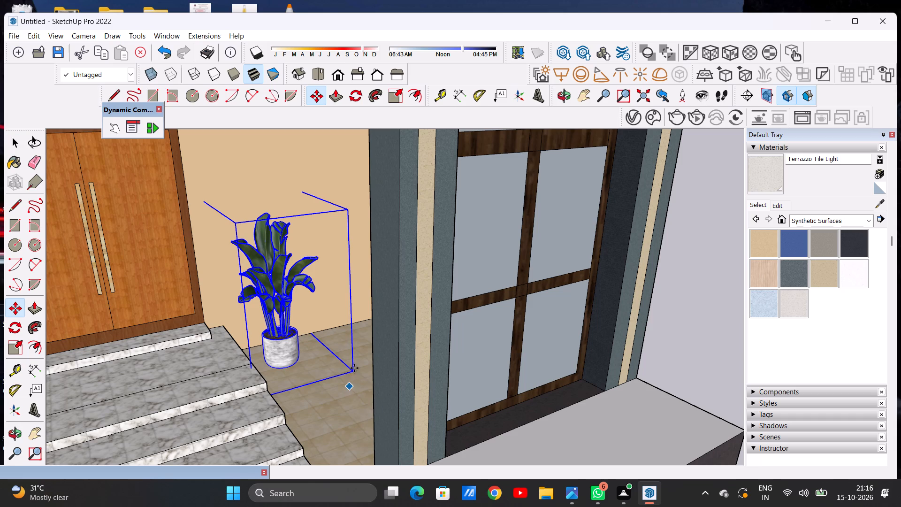
{"action": "left_click", "coordinate": [354, 368]}
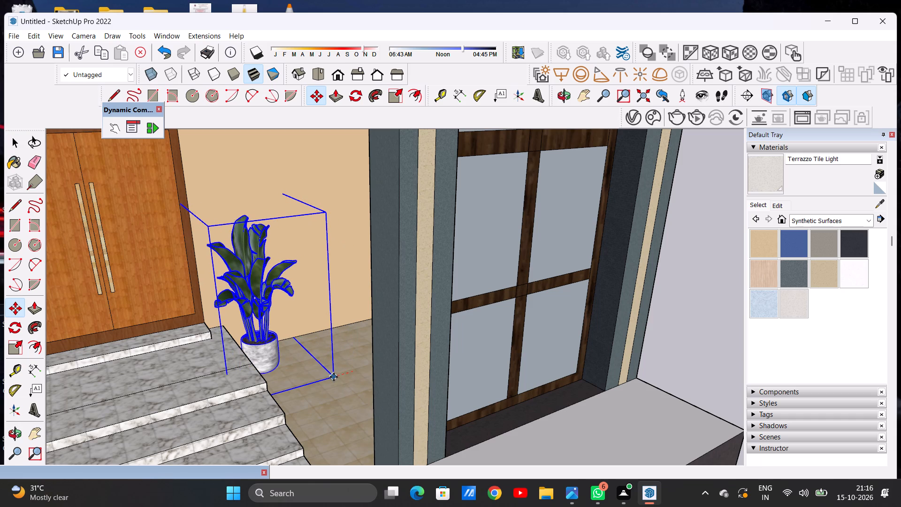
{"action": "left_click", "coordinate": [334, 377]}
{"action": "key", "text": "space"}
{"action": "left_click", "coordinate": [683, 251]}
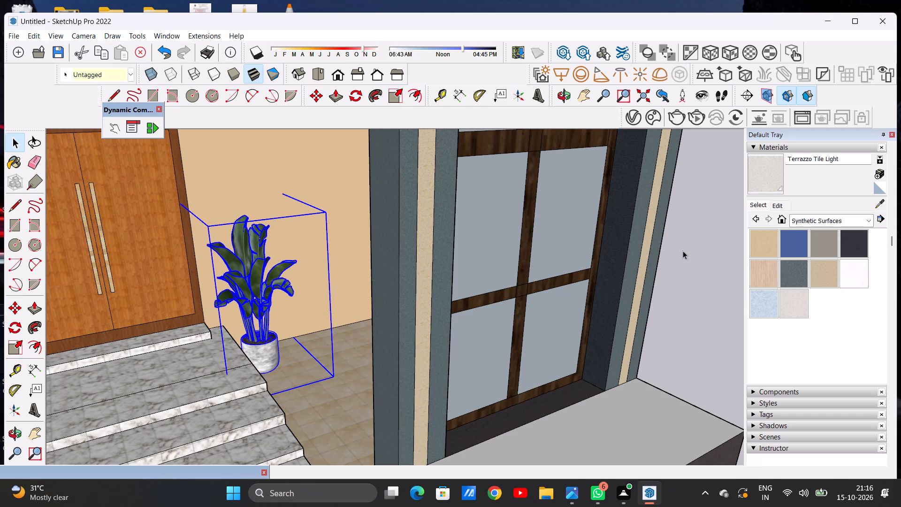
Paint the top of the planter box below the tall window with the Grass Dark Green material from Landscaping, Fencing and Vegetation.
{"action": "scroll", "coordinate": [313, 325], "scroll_direction": "down", "scroll_amount": 15}
{"action": "middle_click_drag", "start_coordinate": [264, 349], "coordinate": [167, 315]}
{"action": "scroll", "coordinate": [314, 309], "scroll_direction": "up", "scroll_amount": 6}
{"action": "middle_click_drag", "start_coordinate": [298, 309], "coordinate": [344, 337]}
{"action": "scroll", "coordinate": [243, 333], "scroll_direction": "down", "scroll_amount": 6}
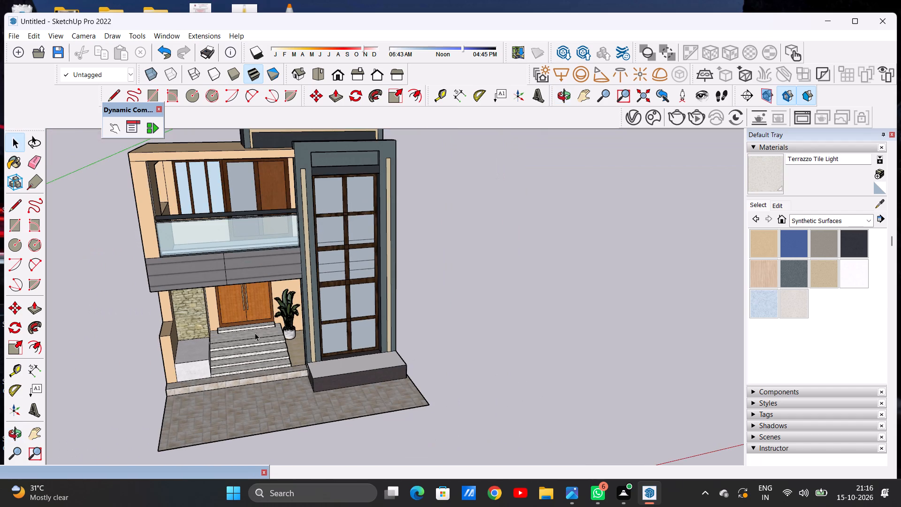
{"action": "scroll", "coordinate": [332, 316], "scroll_direction": "down", "scroll_amount": 5}
{"action": "scroll", "coordinate": [336, 351], "scroll_direction": "up", "scroll_amount": 10}
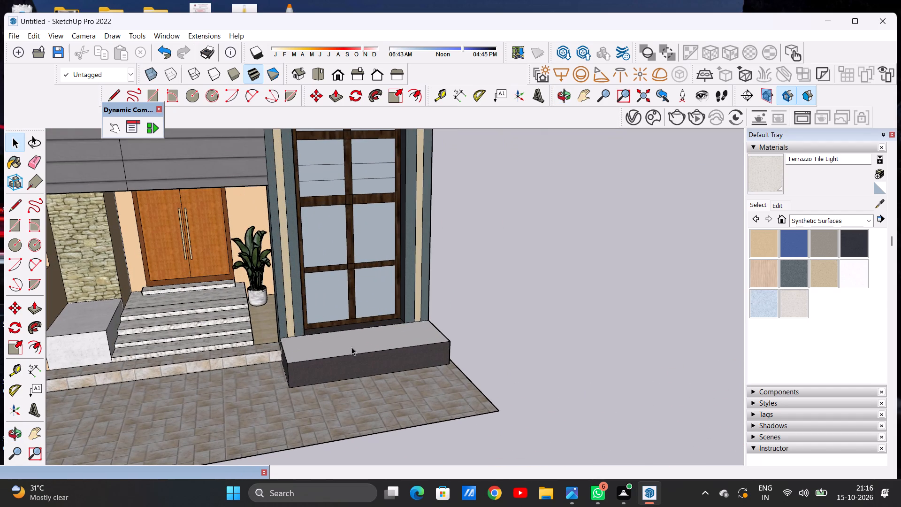
{"action": "left_click", "coordinate": [821, 220]}
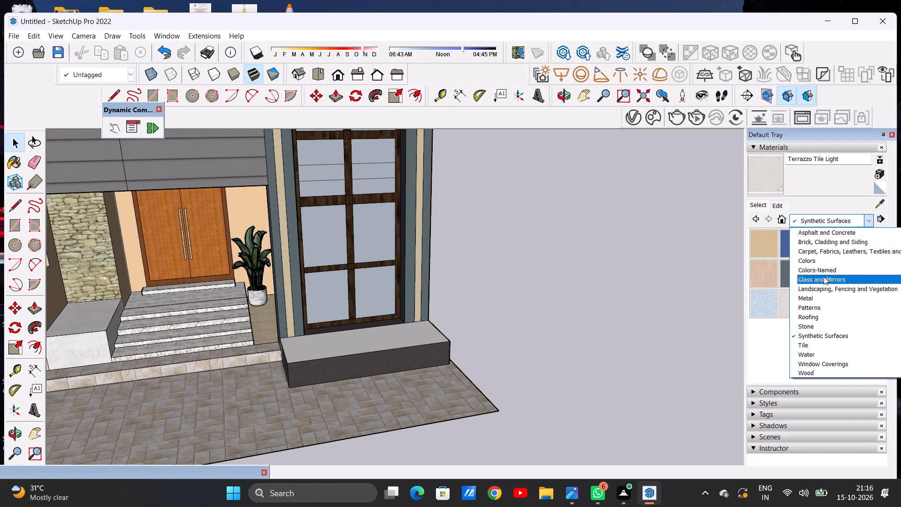
{"action": "left_click", "coordinate": [825, 286]}
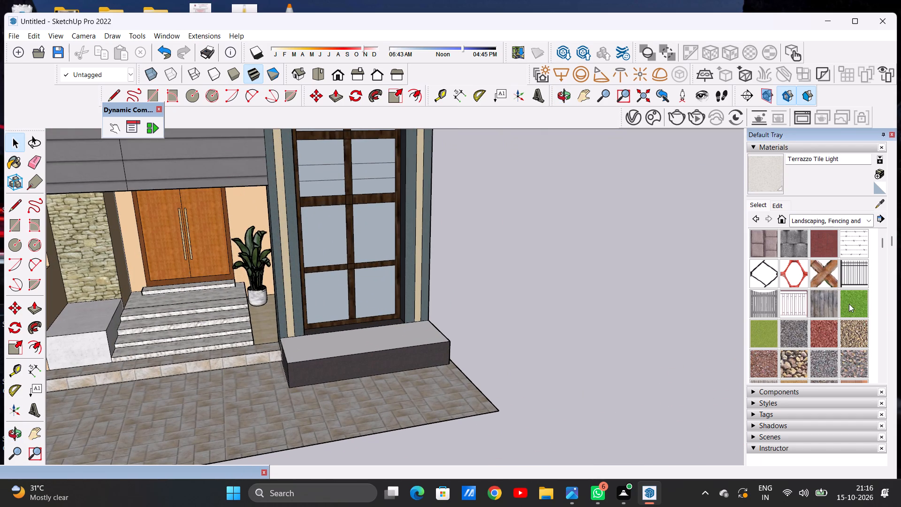
{"action": "left_click", "coordinate": [849, 304]}
{"action": "left_click", "coordinate": [395, 341]}
Examine the grass-topped planter box close up and together with the entrance and front facade.
{"action": "scroll", "coordinate": [395, 341], "scroll_direction": "up", "scroll_amount": 7}
{"action": "scroll", "coordinate": [421, 329], "scroll_direction": "down", "scroll_amount": 8}
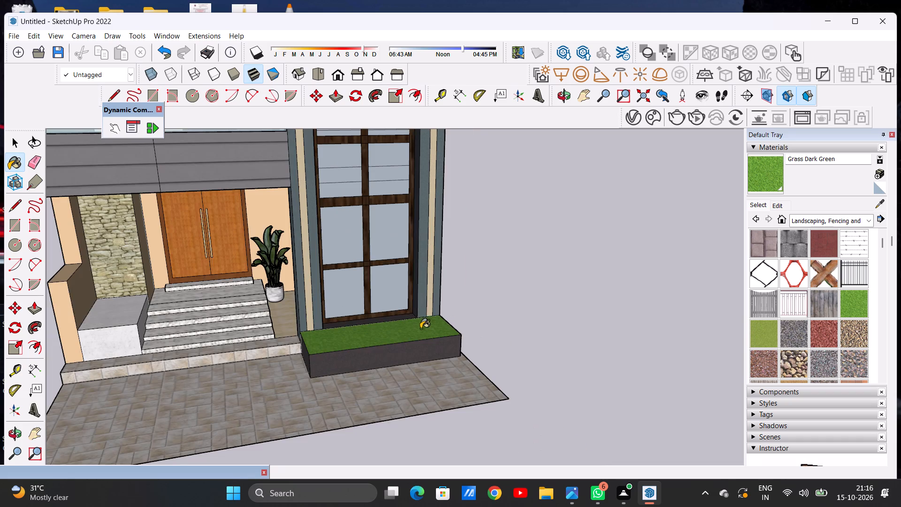
{"action": "scroll", "coordinate": [335, 339], "scroll_direction": "up", "scroll_amount": 5}
{"action": "middle_click_drag", "start_coordinate": [361, 367], "coordinate": [354, 378]}
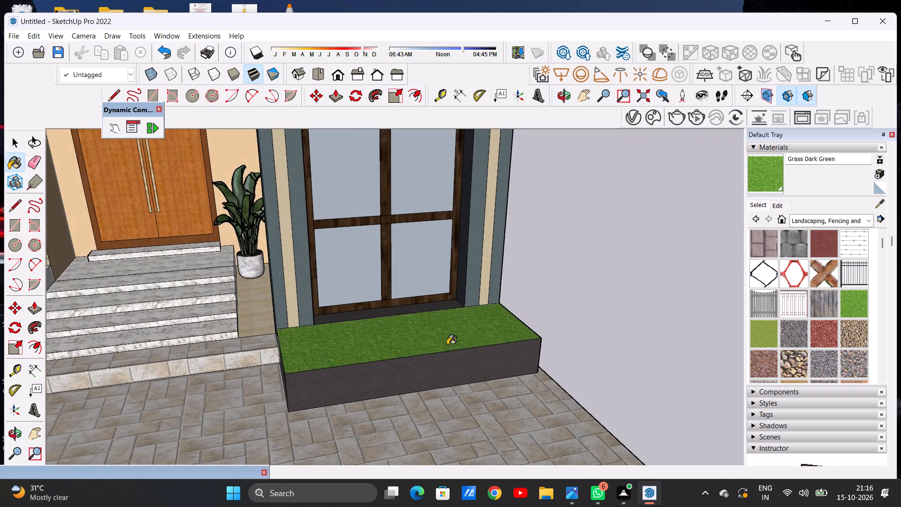
{"action": "scroll", "coordinate": [449, 344], "scroll_direction": "down", "scroll_amount": 13}
{"action": "scroll", "coordinate": [352, 288], "scroll_direction": "up", "scroll_amount": 1}
{"action": "scroll", "coordinate": [351, 285], "scroll_direction": "down", "scroll_amount": 1}
{"action": "scroll", "coordinate": [350, 284], "scroll_direction": "up", "scroll_amount": 5}
{"action": "middle_click_drag", "start_coordinate": [367, 325], "coordinate": [271, 347]}
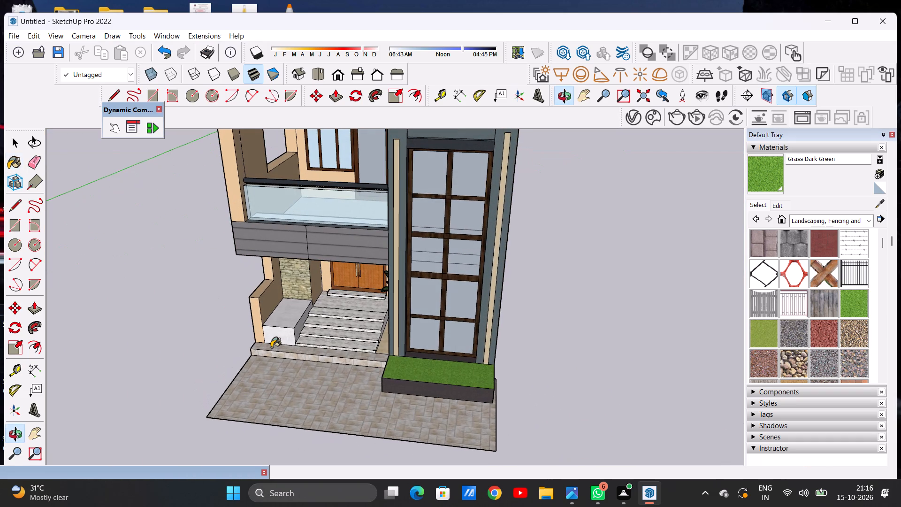
{"action": "key", "text": "space"}
{"action": "middle_click_drag", "start_coordinate": [290, 291], "coordinate": [329, 246]}
{"action": "scroll", "coordinate": [299, 282], "scroll_direction": "up", "scroll_amount": 1}
{"action": "scroll", "coordinate": [293, 300], "scroll_direction": "down", "scroll_amount": 1}
{"action": "scroll", "coordinate": [293, 300], "scroll_direction": "up", "scroll_amount": 5}
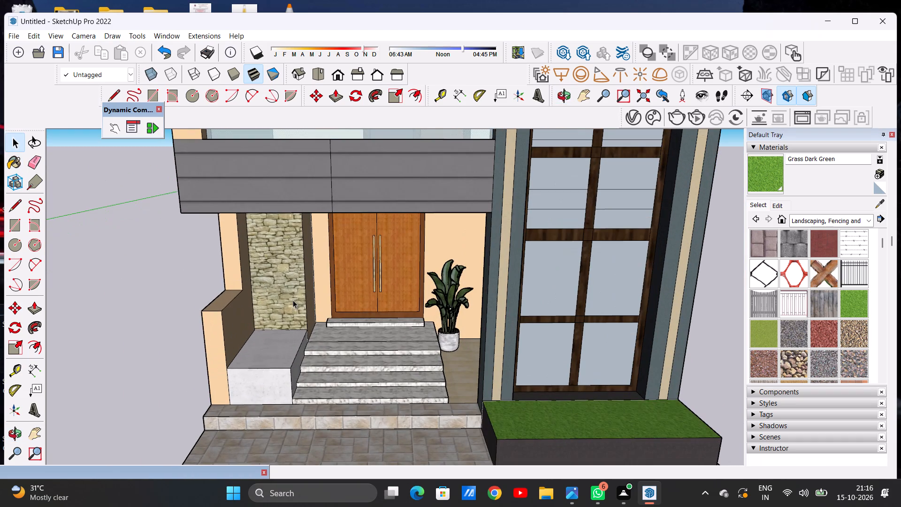
Copy the potted plant onto the low ledge in front of the stone-clad wall, across the marble steps.
{"action": "scroll", "coordinate": [461, 333], "scroll_direction": "up", "scroll_amount": 4}
{"action": "left_click", "coordinate": [446, 342]}
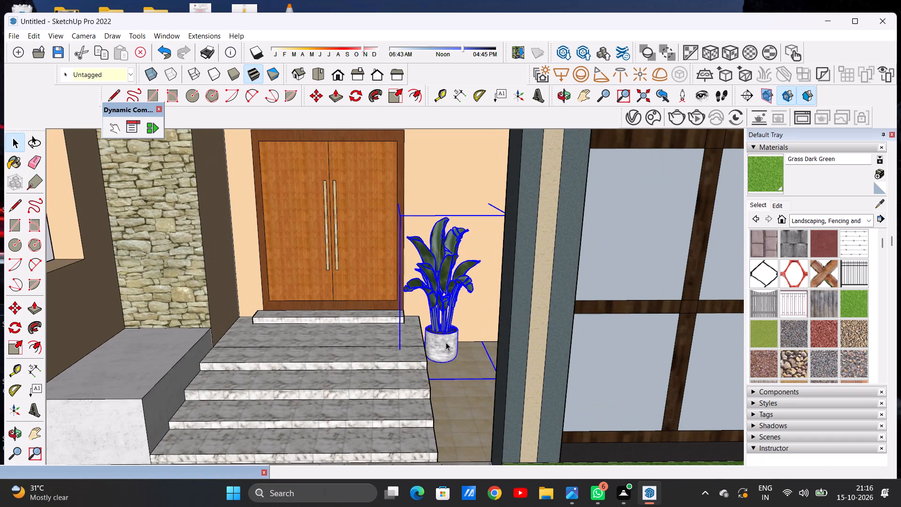
{"action": "key", "text": "m"}
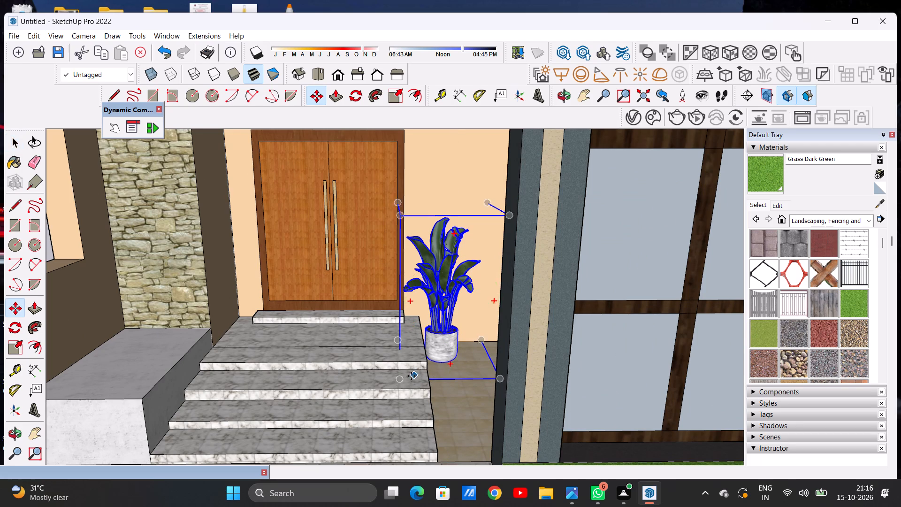
{"action": "left_click", "coordinate": [394, 378]}
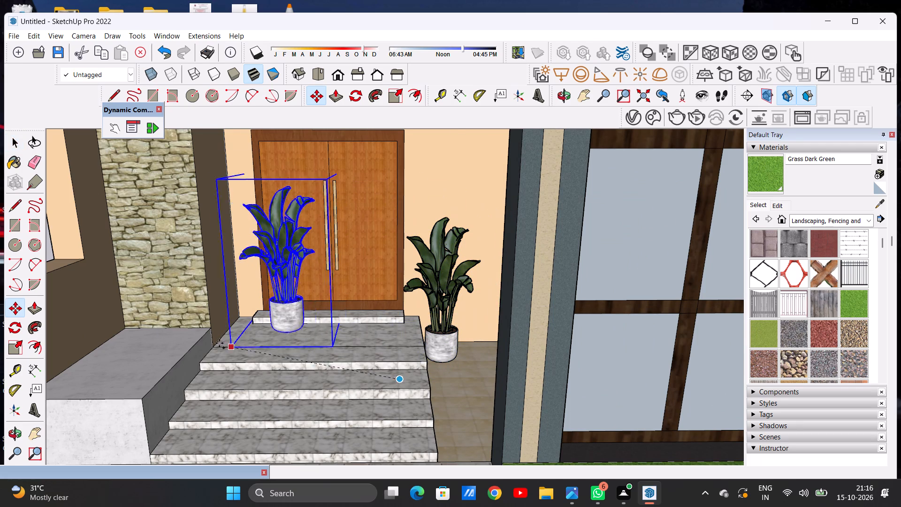
{"action": "left_click", "coordinate": [53, 391]}
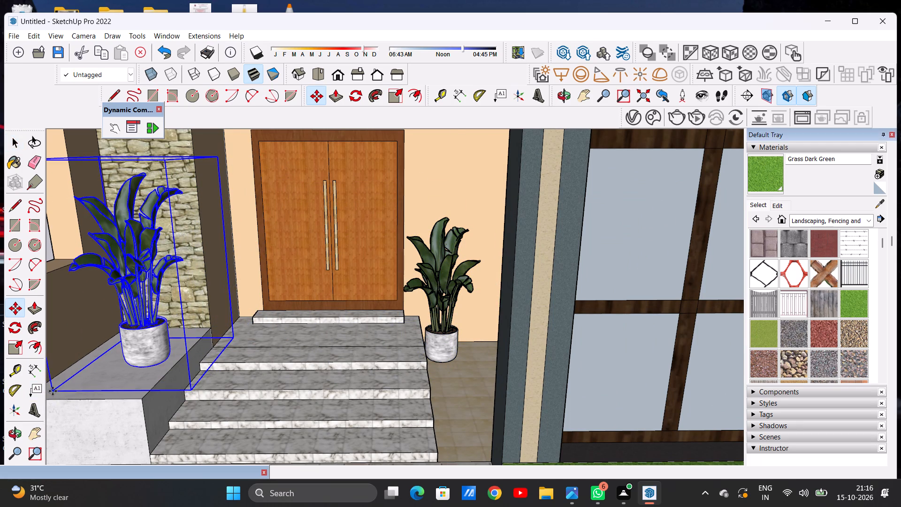
{"action": "key", "text": "space"}
{"action": "scroll", "coordinate": [244, 349], "scroll_direction": "down", "scroll_amount": 8}
{"action": "left_click", "coordinate": [130, 282]}
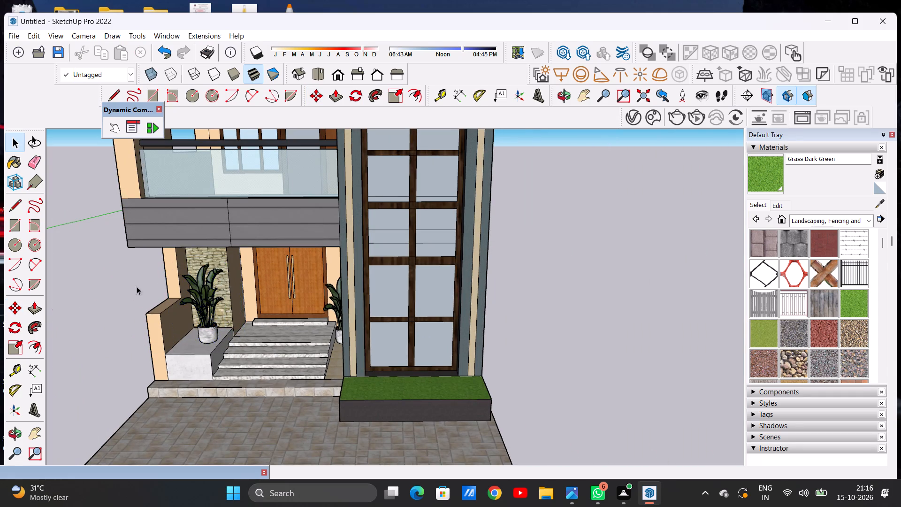
Scale the plant copy on the ledge vertically from its top to make it noticeably shorter.
{"action": "scroll", "coordinate": [200, 307], "scroll_direction": "up", "scroll_amount": 11}
{"action": "left_click", "coordinate": [207, 359]}
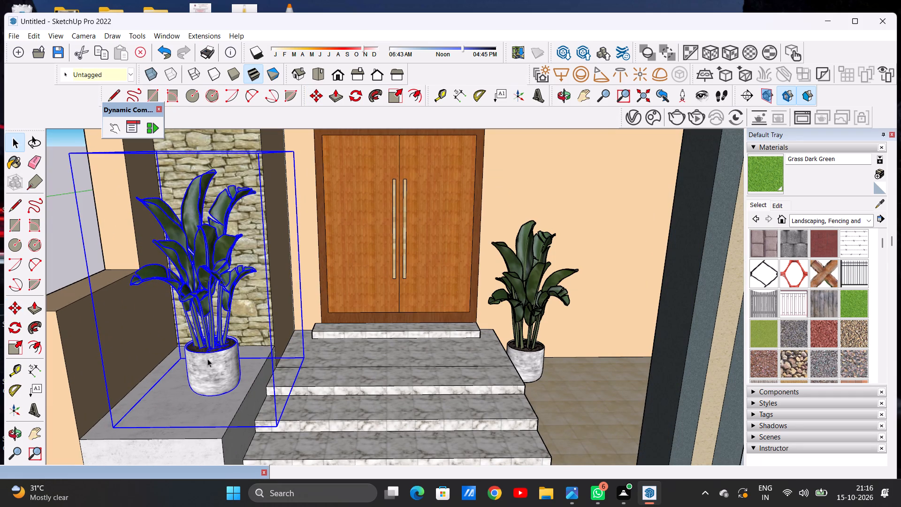
{"action": "left_click", "coordinate": [391, 94]}
{"action": "middle_click_drag", "start_coordinate": [240, 194], "coordinate": [248, 236]}
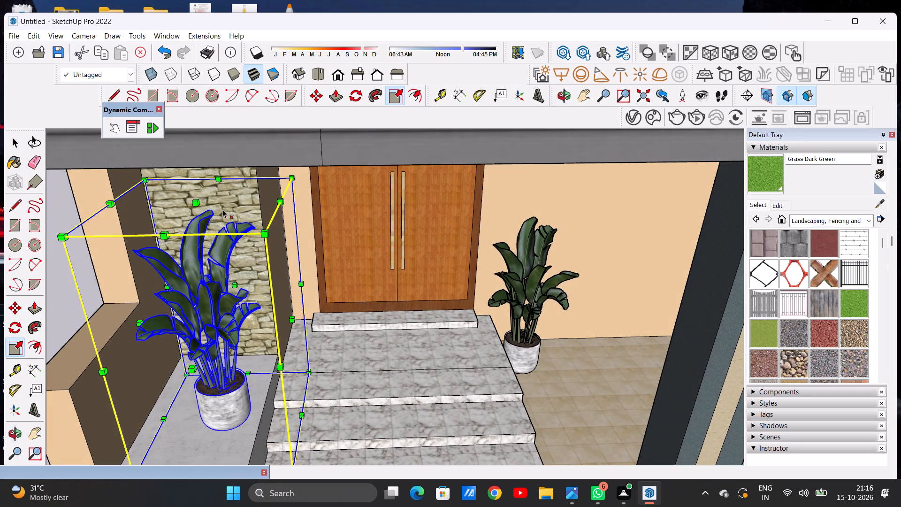
{"action": "left_click", "coordinate": [196, 199]}
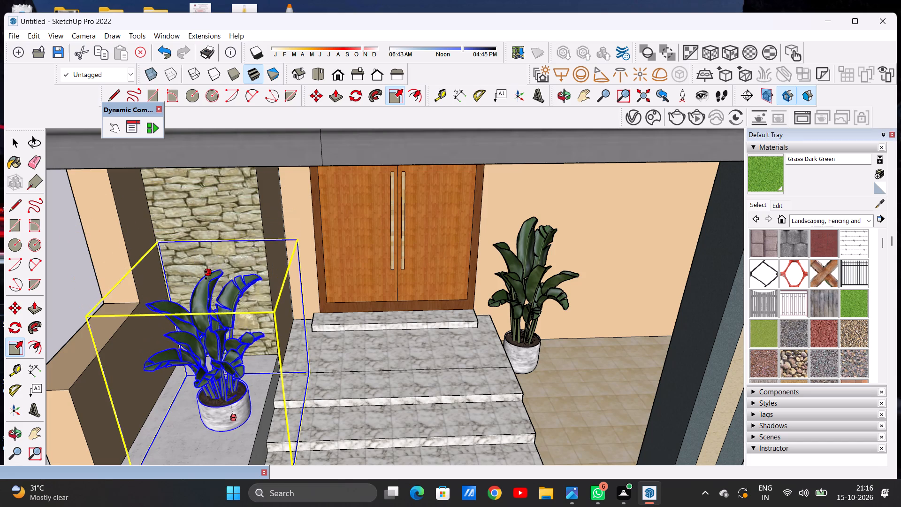
{"action": "left_click", "coordinate": [211, 294]}
{"action": "scroll", "coordinate": [250, 236], "scroll_direction": "down", "scroll_amount": 5}
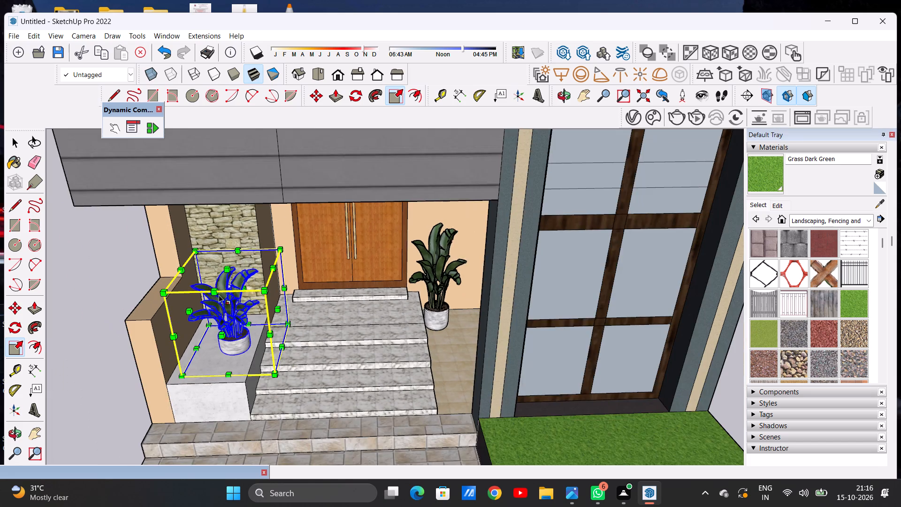
Scale the plant copy from its top edges, adjusting its proportions and making it and its pot narrower.
{"action": "scroll", "coordinate": [215, 300], "scroll_direction": "up", "scroll_amount": 6}
{"action": "left_click", "coordinate": [213, 286]}
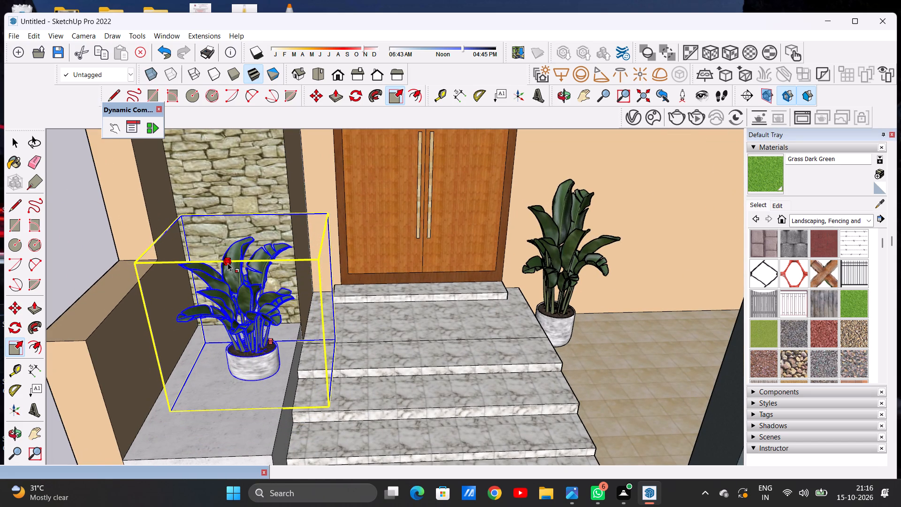
{"action": "left_click", "coordinate": [228, 263]}
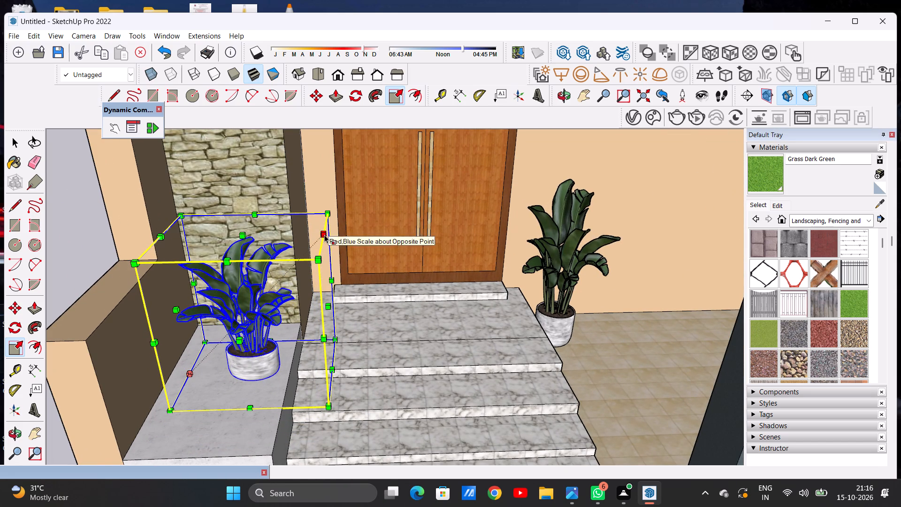
{"action": "left_click", "coordinate": [324, 235]}
{"action": "left_click", "coordinate": [257, 229]}
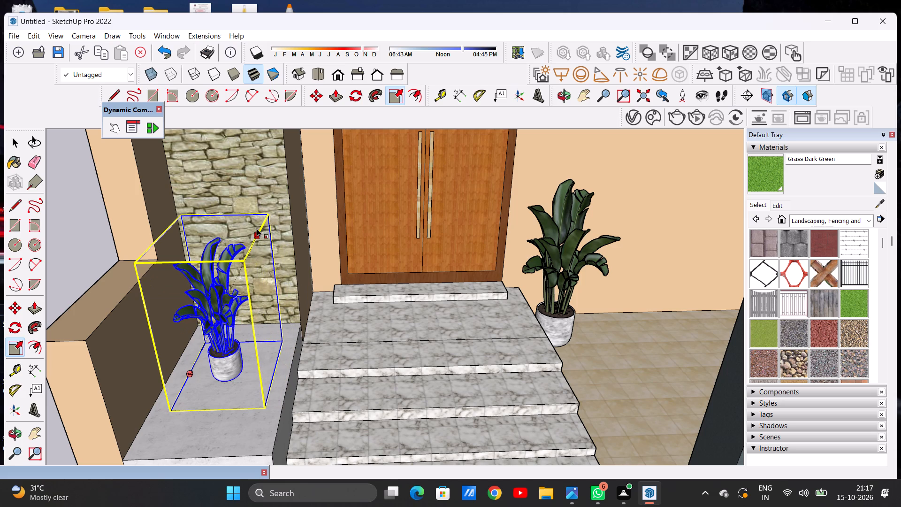
{"action": "left_click", "coordinate": [186, 262]}
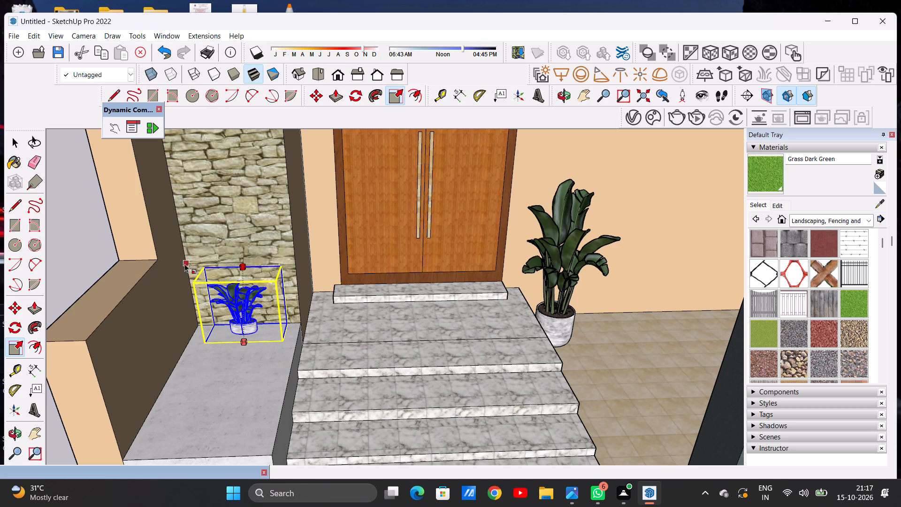
{"action": "key", "text": "space"}
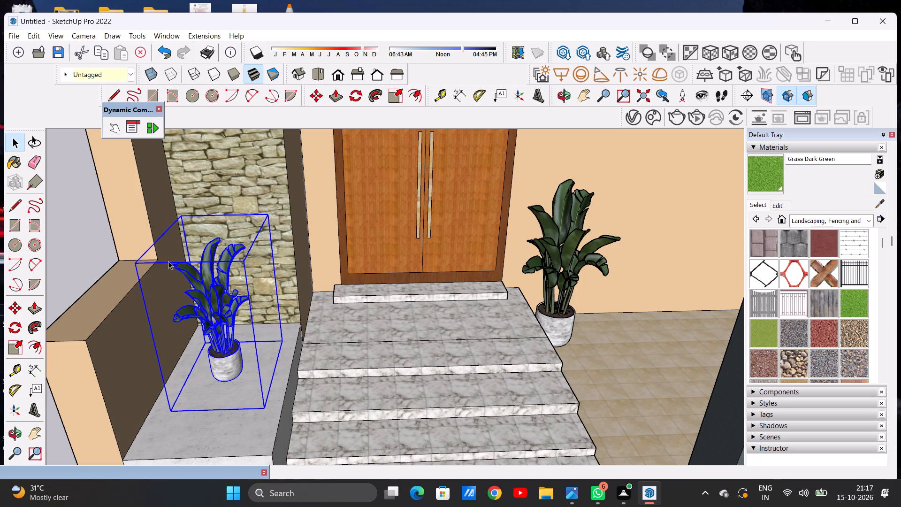
{"action": "left_click", "coordinate": [99, 244]}
Scale the narrowed plant copy vertically from its top so it is shorter than the plant across the steps.
{"action": "scroll", "coordinate": [228, 277], "scroll_direction": "down", "scroll_amount": 5}
{"action": "scroll", "coordinate": [241, 312], "scroll_direction": "up", "scroll_amount": 5}
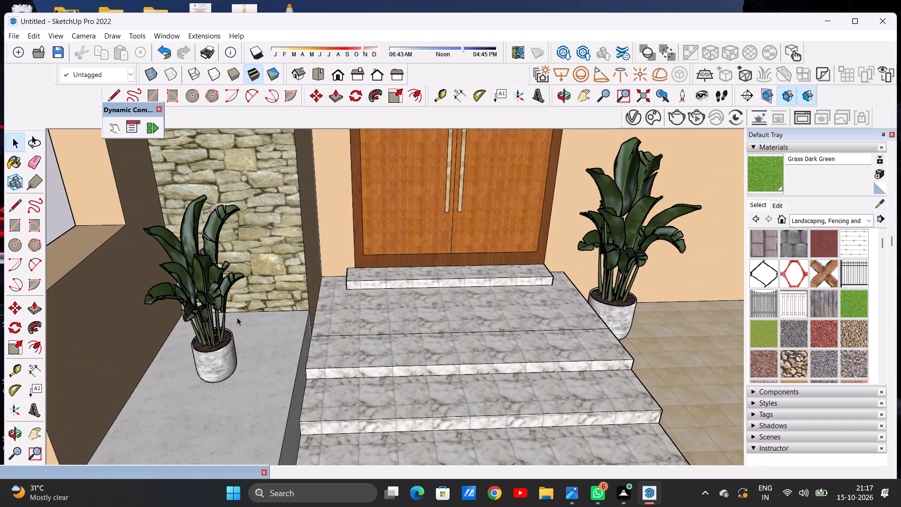
{"action": "middle_click_drag", "start_coordinate": [255, 272], "coordinate": [272, 255]}
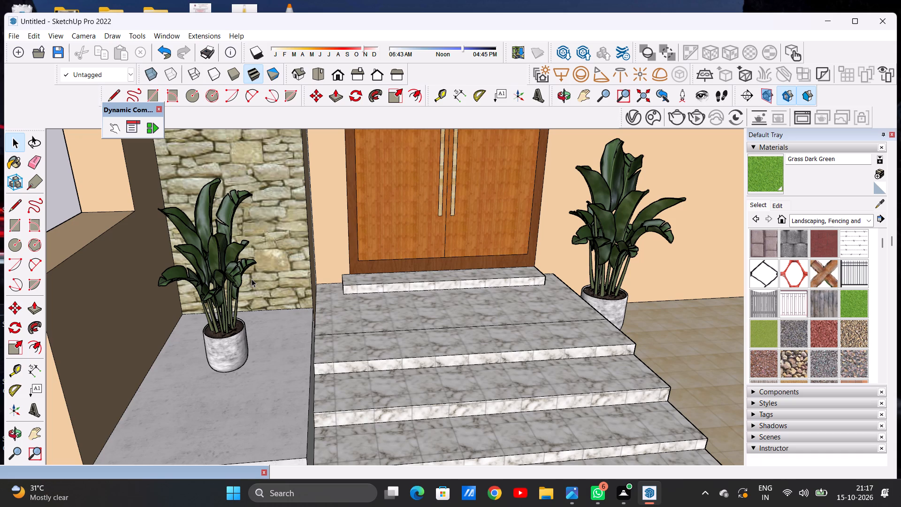
{"action": "scroll", "coordinate": [252, 278], "scroll_direction": "down", "scroll_amount": 12}
{"action": "scroll", "coordinate": [241, 297], "scroll_direction": "up", "scroll_amount": 5}
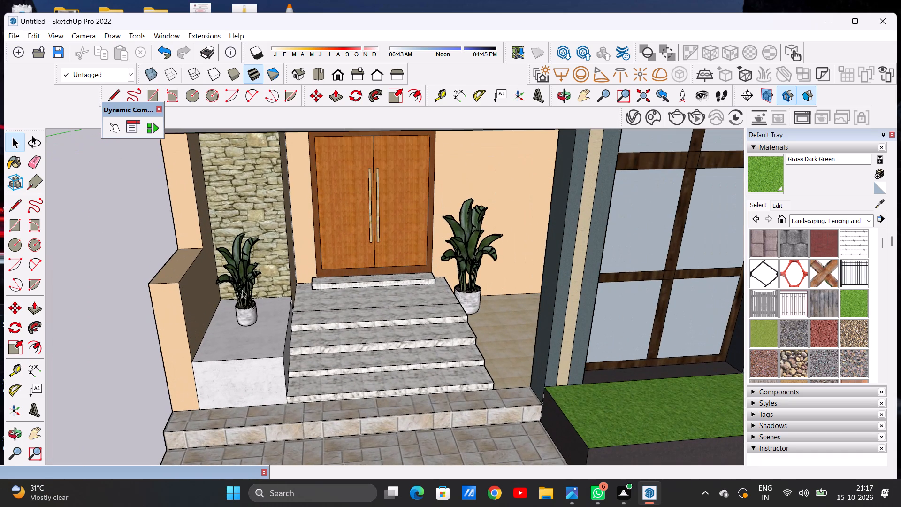
{"action": "left_click", "coordinate": [242, 290]}
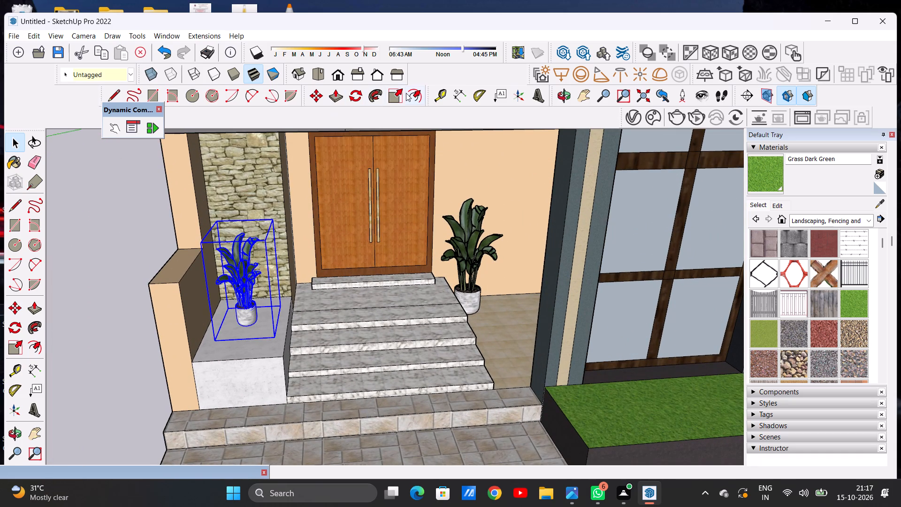
{"action": "left_click", "coordinate": [396, 96]}
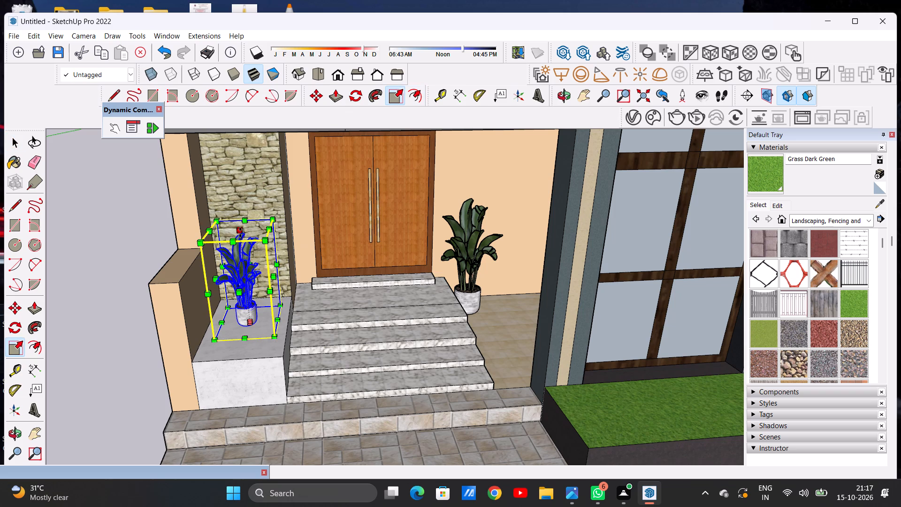
{"action": "left_click", "coordinate": [240, 232]}
{"action": "left_click", "coordinate": [245, 265]}
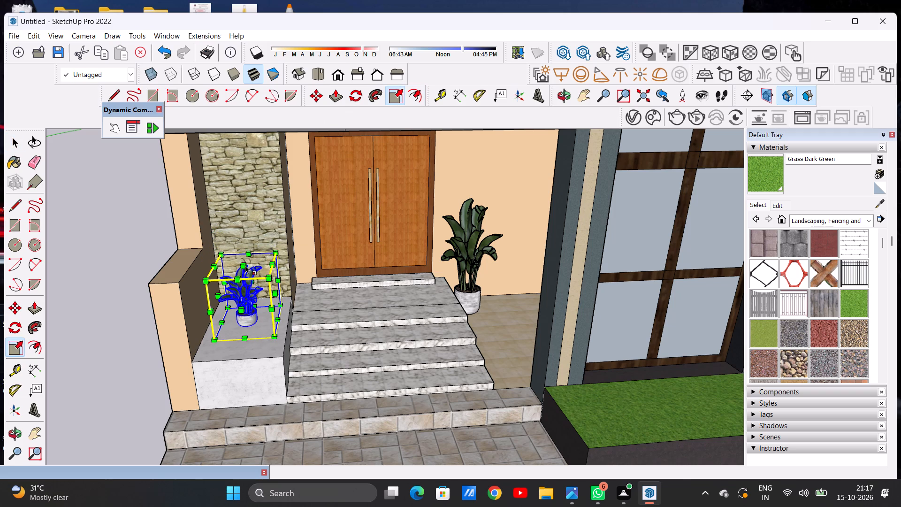
{"action": "key", "text": "space"}
{"action": "left_click", "coordinate": [148, 220]}
Move the shortened plant on the ledge back toward the corner between the stone-clad wall and the low side wall.
{"action": "scroll", "coordinate": [262, 323], "scroll_direction": "up", "scroll_amount": 3}
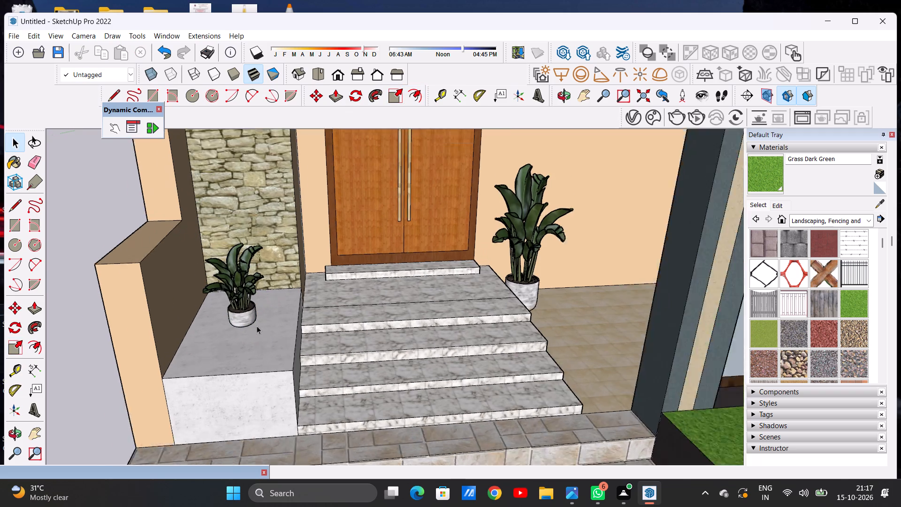
{"action": "scroll", "coordinate": [257, 326], "scroll_direction": "up", "scroll_amount": 2}
{"action": "left_click", "coordinate": [241, 314]}
{"action": "key", "text": "m"}
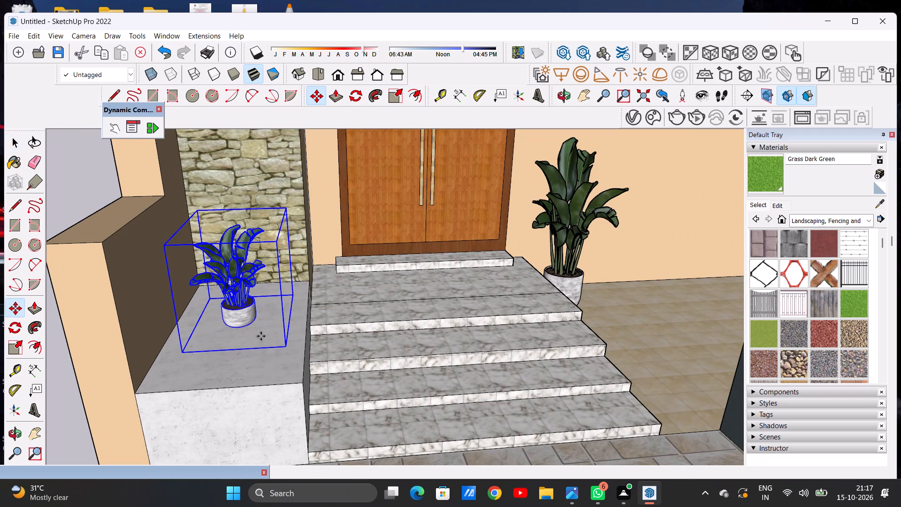
{"action": "left_click", "coordinate": [288, 346]}
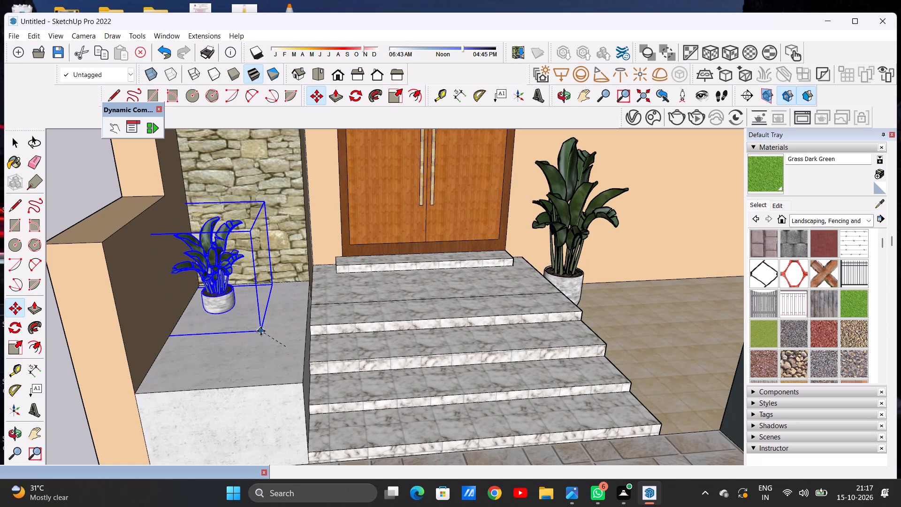
{"action": "left_click", "coordinate": [261, 331]}
Copy the ledge plant a short distance forward along the side wall, just in front of the original pot.
{"action": "left_click", "coordinate": [261, 331]}
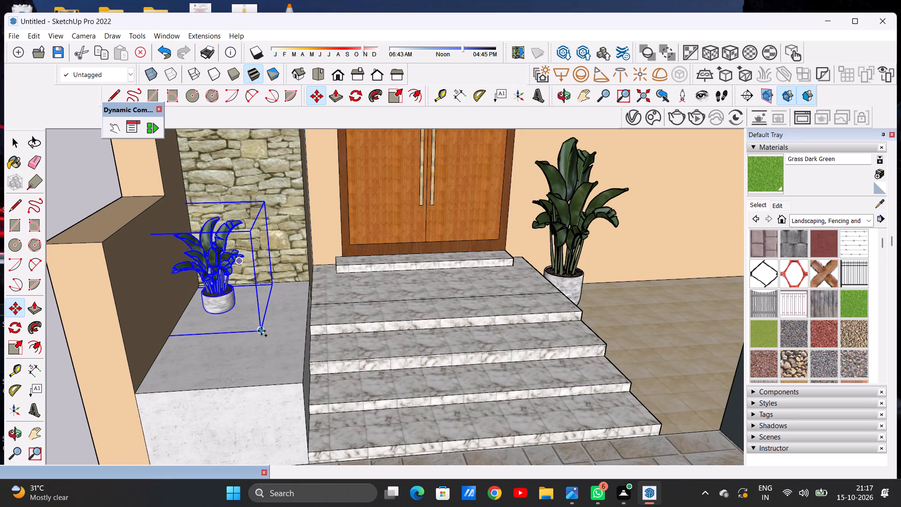
{"action": "left_click", "coordinate": [254, 363]}
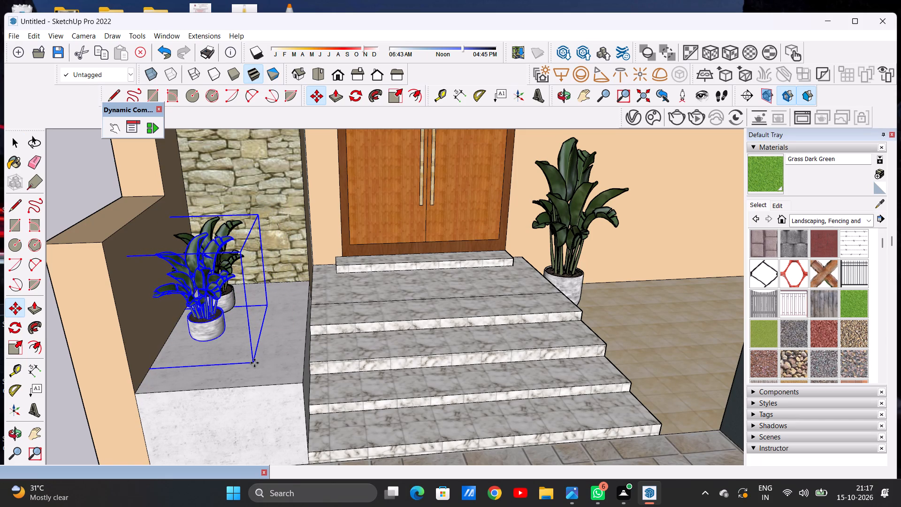
{"action": "key", "text": "space"}
{"action": "left_click", "coordinate": [100, 180]}
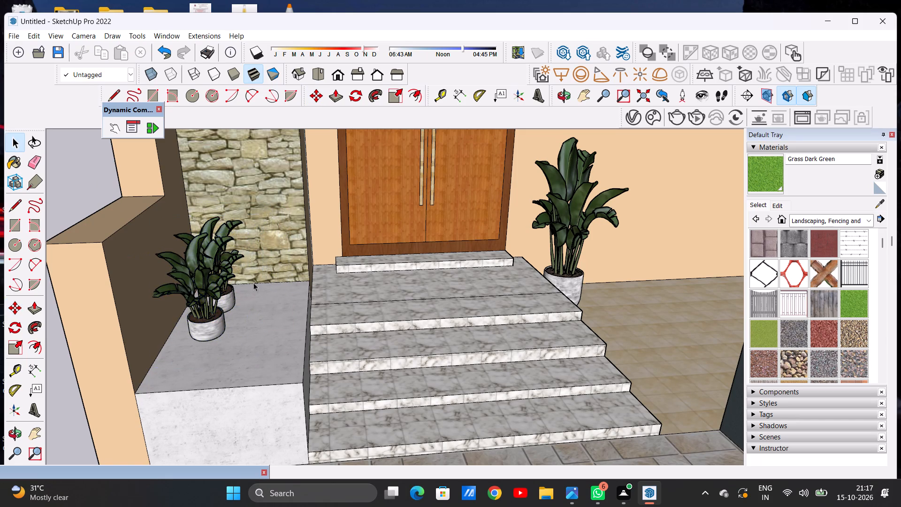
Examine the front of the house and the entrance planting from several angles and distances.
{"action": "scroll", "coordinate": [257, 285], "scroll_direction": "down", "scroll_amount": 5}
{"action": "scroll", "coordinate": [248, 356], "scroll_direction": "down", "scroll_amount": 10}
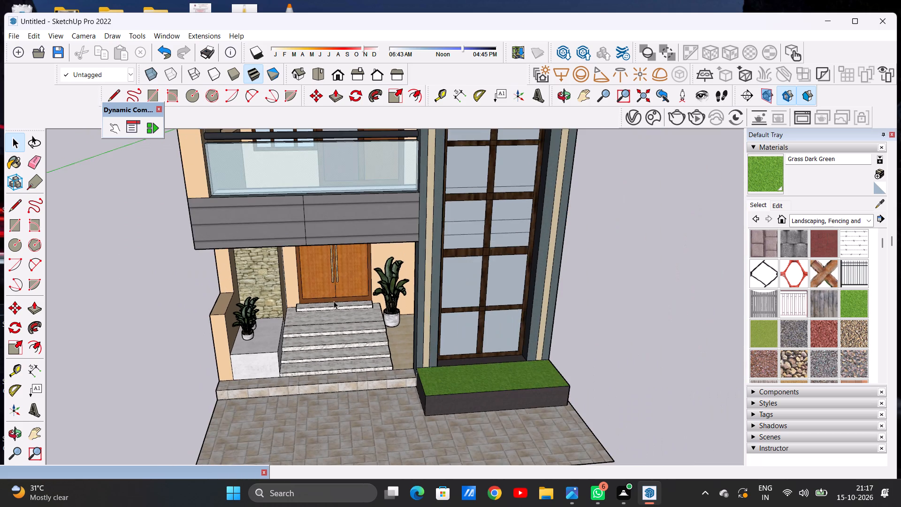
{"action": "scroll", "coordinate": [334, 301], "scroll_direction": "down", "scroll_amount": 10}
{"action": "middle_click_drag", "start_coordinate": [350, 308], "coordinate": [334, 256]}
{"action": "scroll", "coordinate": [363, 248], "scroll_direction": "up", "scroll_amount": 7}
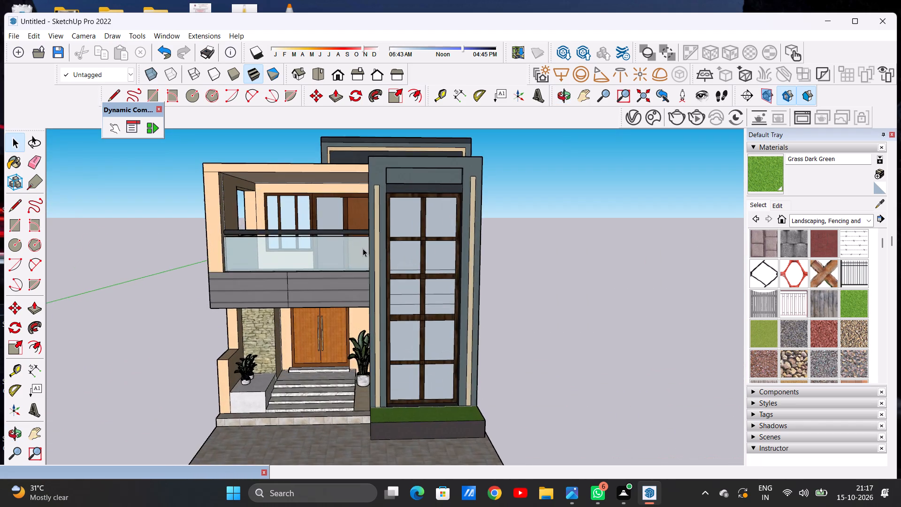
{"action": "scroll", "coordinate": [384, 263], "scroll_direction": "down", "scroll_amount": 6}
{"action": "middle_click_drag", "start_coordinate": [413, 286], "coordinate": [419, 307]}
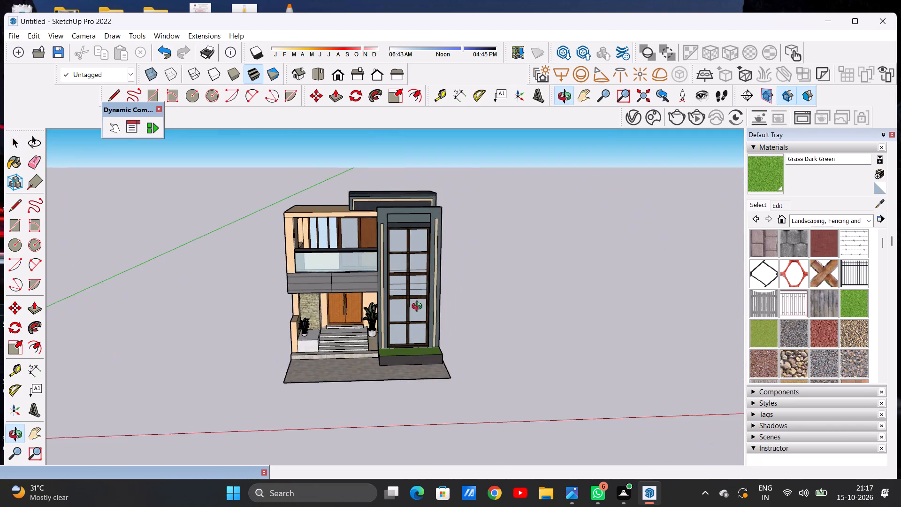
{"action": "middle_click_drag", "start_coordinate": [419, 307], "coordinate": [403, 292]}
{"action": "scroll", "coordinate": [311, 345], "scroll_direction": "up", "scroll_amount": 5}
{"action": "middle_click_drag", "start_coordinate": [321, 347], "coordinate": [323, 347]}
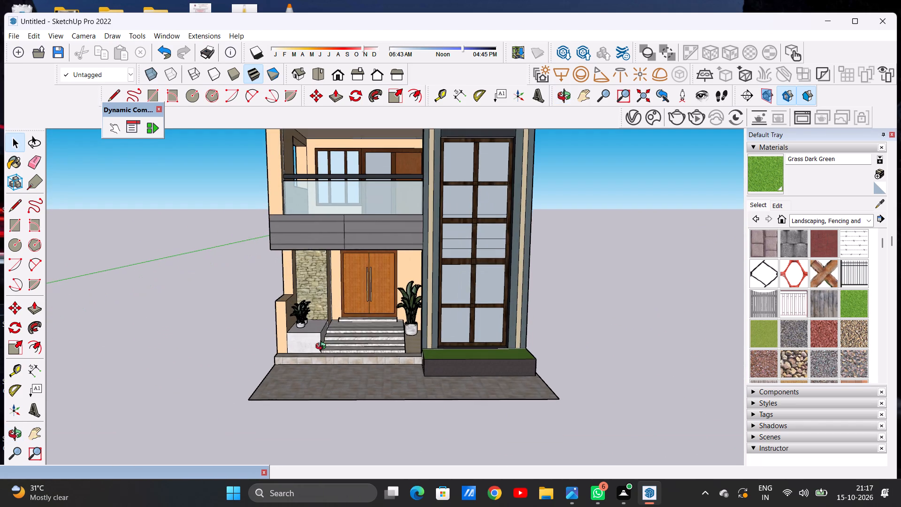
{"action": "middle_click_drag", "start_coordinate": [323, 347], "coordinate": [324, 367]}
{"action": "middle_click", "coordinate": [324, 367]}
{"action": "scroll", "coordinate": [385, 347], "scroll_direction": "down", "scroll_amount": 5}
{"action": "scroll", "coordinate": [424, 326], "scroll_direction": "up", "scroll_amount": 4}
{"action": "middle_click_drag", "start_coordinate": [425, 325], "coordinate": [401, 304]}
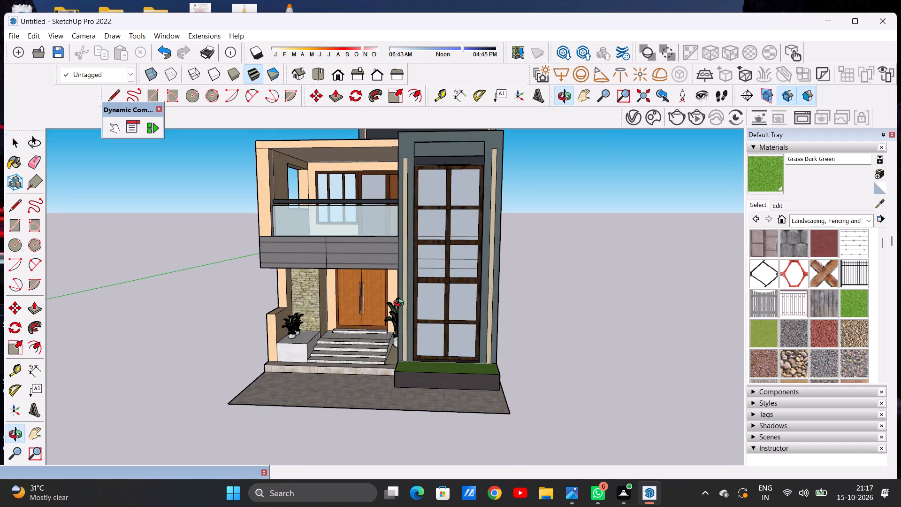
{"action": "middle_click_drag", "start_coordinate": [401, 304], "coordinate": [404, 314]}
{"action": "scroll", "coordinate": [423, 315], "scroll_direction": "down", "scroll_amount": 5}
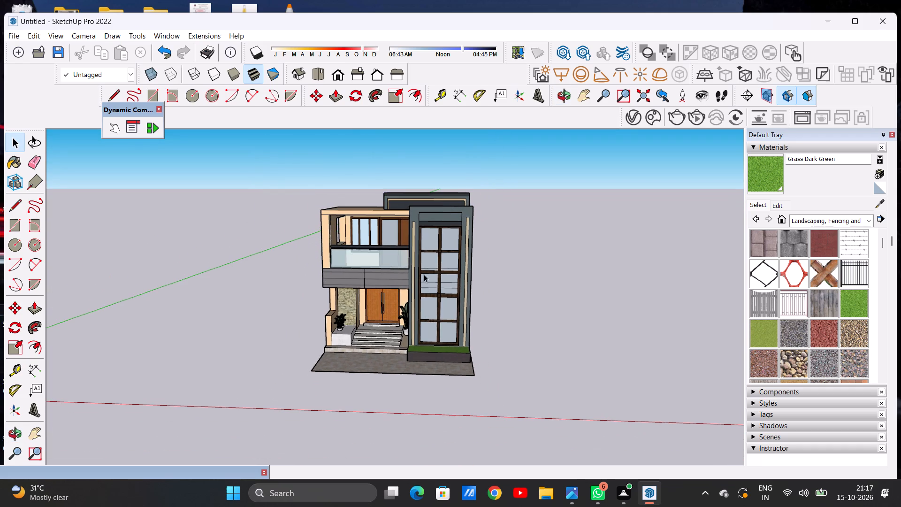
{"action": "scroll", "coordinate": [427, 252], "scroll_direction": "up", "scroll_amount": 7}
{"action": "scroll", "coordinate": [427, 252], "scroll_direction": "down", "scroll_amount": 6}
{"action": "scroll", "coordinate": [437, 255], "scroll_direction": "up", "scroll_amount": 3}
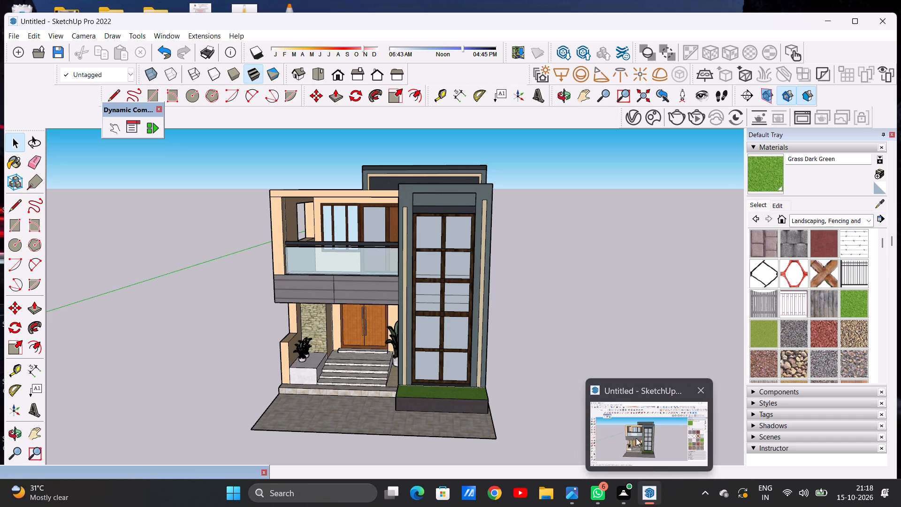
{"action": "left_click", "coordinate": [636, 438]}
{"action": "scroll", "coordinate": [369, 296], "scroll_direction": "up", "scroll_amount": 5}
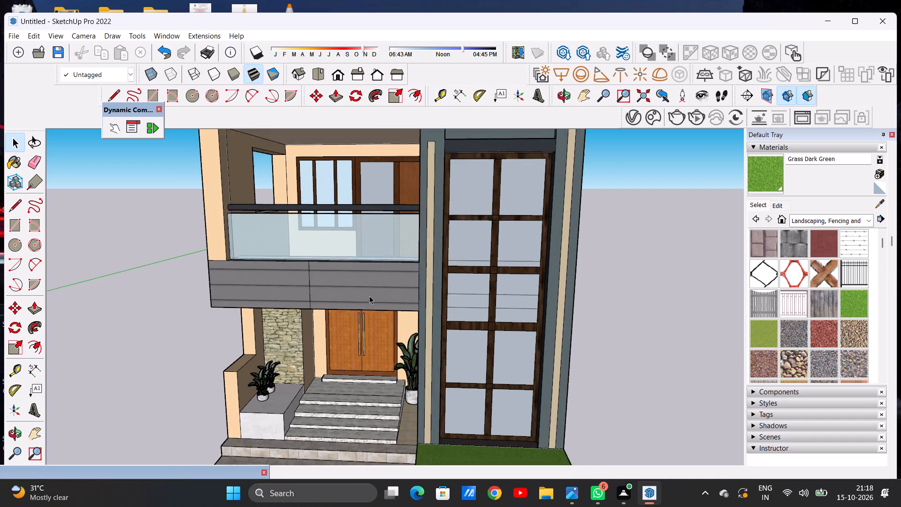
{"action": "scroll", "coordinate": [369, 296], "scroll_direction": "up", "scroll_amount": 1}
{"action": "middle_click_drag", "start_coordinate": [458, 238], "coordinate": [432, 287]}
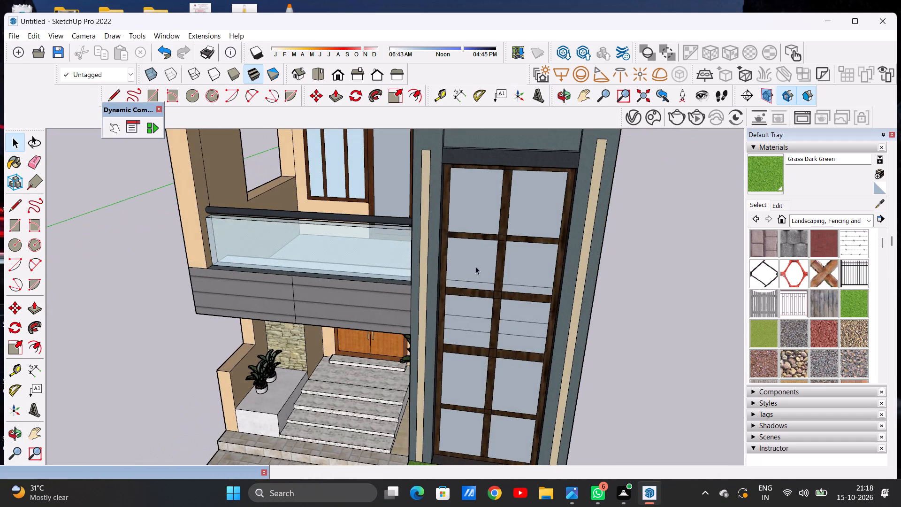
{"action": "scroll", "coordinate": [480, 262], "scroll_direction": "down", "scroll_amount": 11}
{"action": "middle_click_drag", "start_coordinate": [375, 245], "coordinate": [504, 241]}
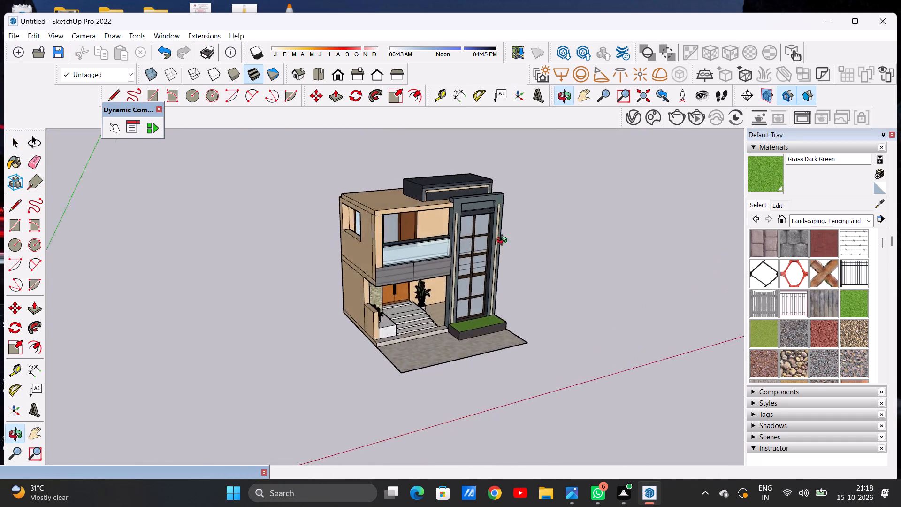
{"action": "middle_click_drag", "start_coordinate": [504, 241], "coordinate": [374, 263]}
{"action": "scroll", "coordinate": [442, 241], "scroll_direction": "up", "scroll_amount": 6}
{"action": "middle_click_drag", "start_coordinate": [438, 267], "coordinate": [461, 168]}
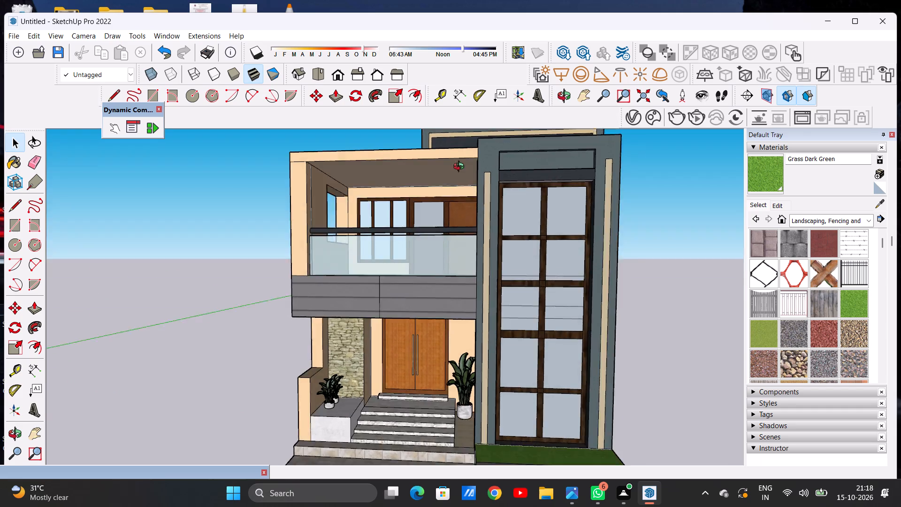
{"action": "middle_click_drag", "start_coordinate": [461, 168], "coordinate": [435, 274]}
{"action": "scroll", "coordinate": [431, 274], "scroll_direction": "up", "scroll_amount": 1}
{"action": "scroll", "coordinate": [419, 241], "scroll_direction": "down", "scroll_amount": 11}
{"action": "middle_click_drag", "start_coordinate": [519, 214], "coordinate": [519, 214]}
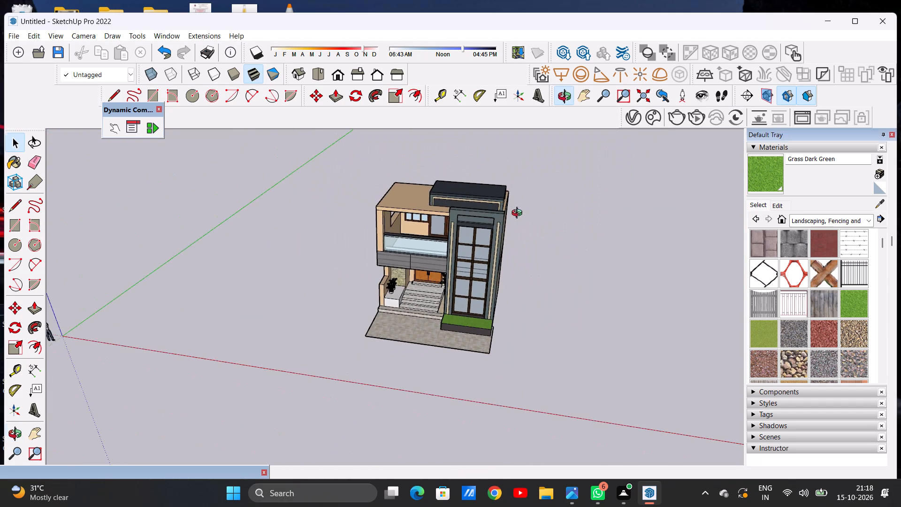
{"action": "middle_click_drag", "start_coordinate": [519, 214], "coordinate": [497, 261]}
{"action": "middle_click_drag", "start_coordinate": [343, 274], "coordinate": [473, 266]}
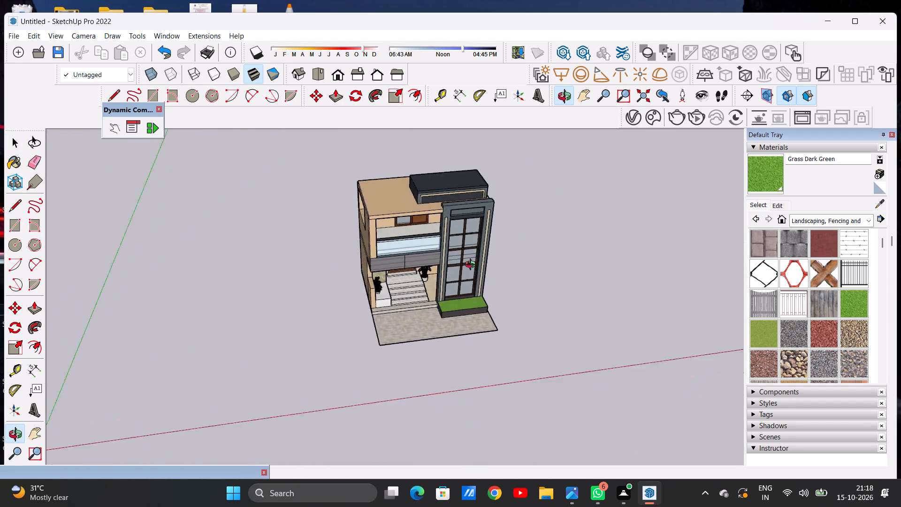
{"action": "middle_click_drag", "start_coordinate": [473, 266], "coordinate": [449, 193]}
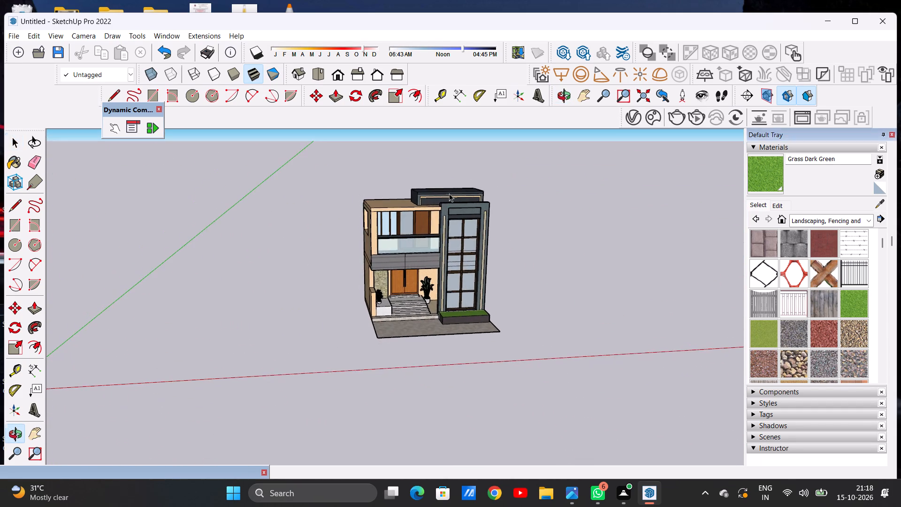
{"action": "middle_click_drag", "start_coordinate": [421, 235], "coordinate": [405, 189]}
{"action": "middle_click_drag", "start_coordinate": [405, 189], "coordinate": [373, 247]}
Copy the front ledge plant sideways and back, placing it in front of the stone-clad wall beside the marble steps.
{"action": "scroll", "coordinate": [381, 296], "scroll_direction": "up", "scroll_amount": 5}
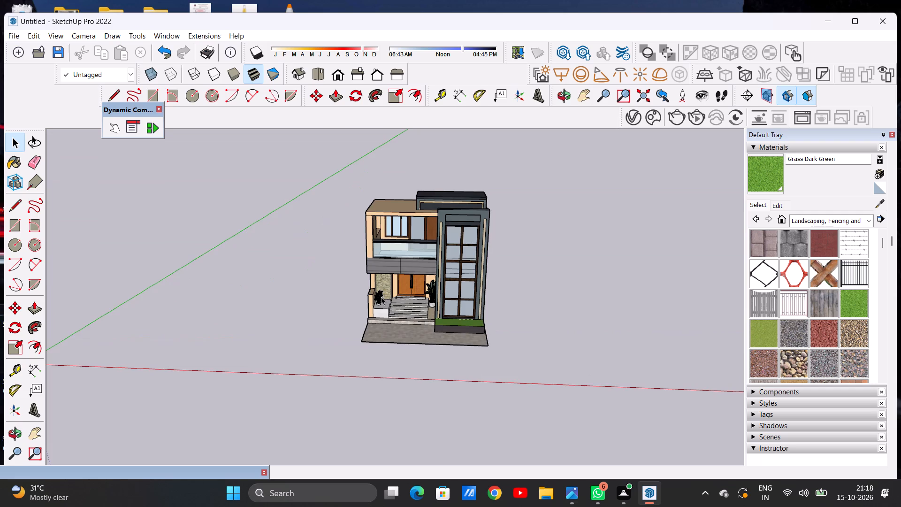
{"action": "scroll", "coordinate": [381, 297], "scroll_direction": "up", "scroll_amount": 20}
{"action": "scroll", "coordinate": [381, 297], "scroll_direction": "up", "scroll_amount": 2}
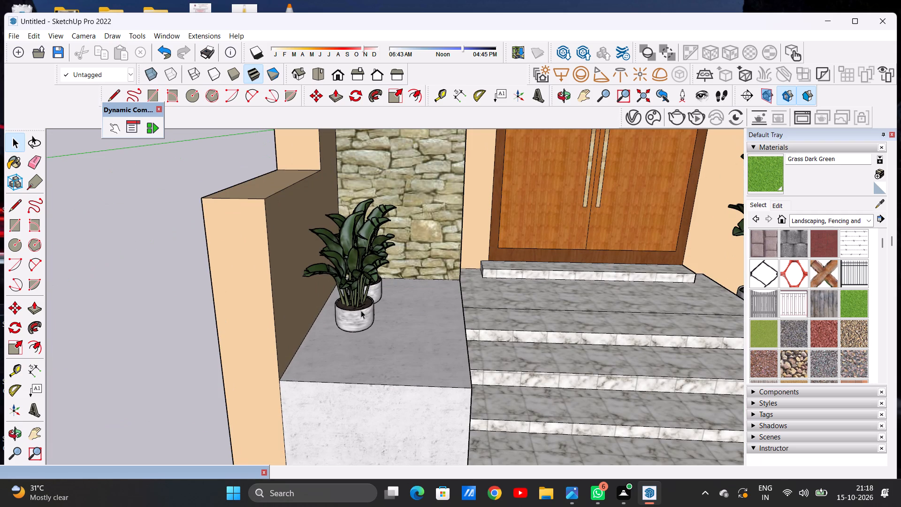
{"action": "left_click", "coordinate": [362, 319]}
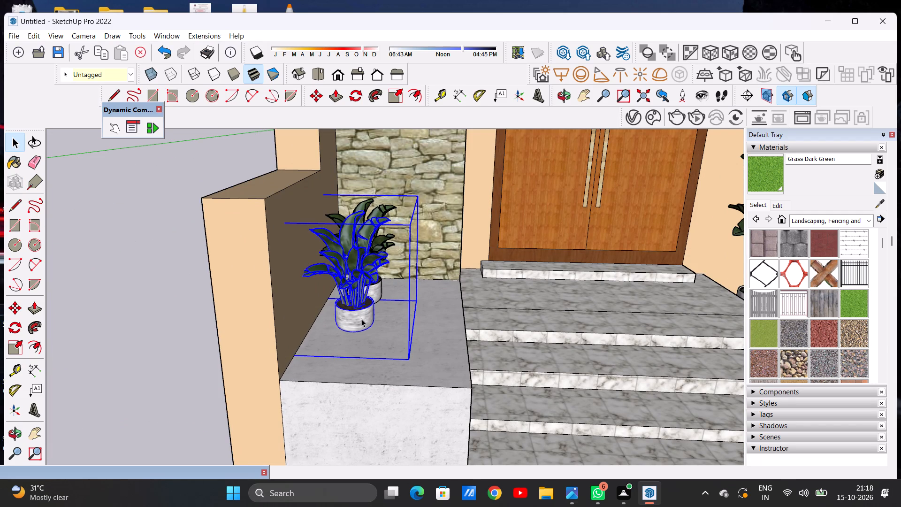
{"action": "key", "text": "m"}
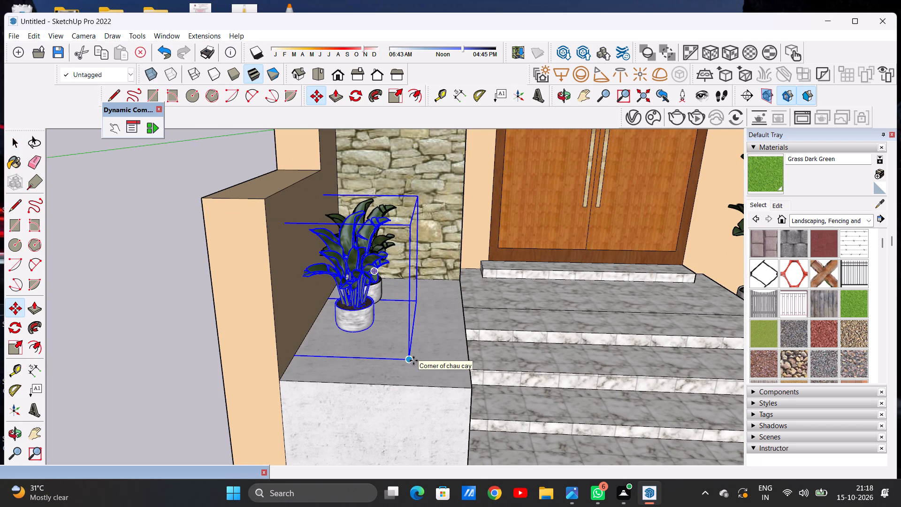
{"action": "left_click", "coordinate": [413, 361]}
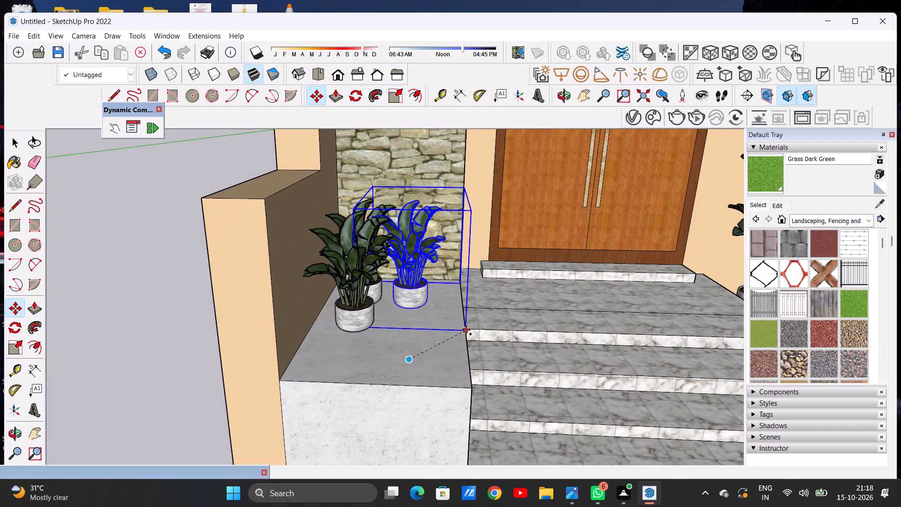
{"action": "left_click", "coordinate": [466, 330]}
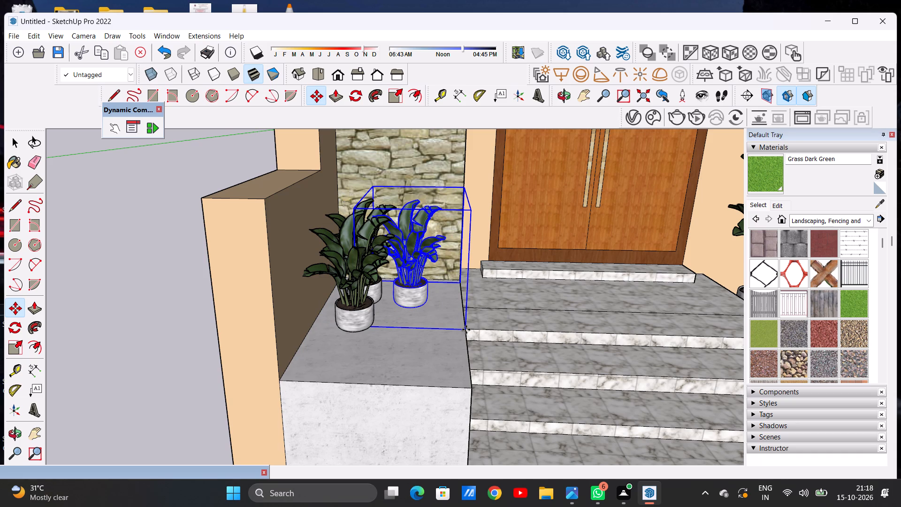
Copy the step-side plant forward so its bounding corner meets the ledge's front corner beside the marble steps.
{"action": "left_click", "coordinate": [466, 330]}
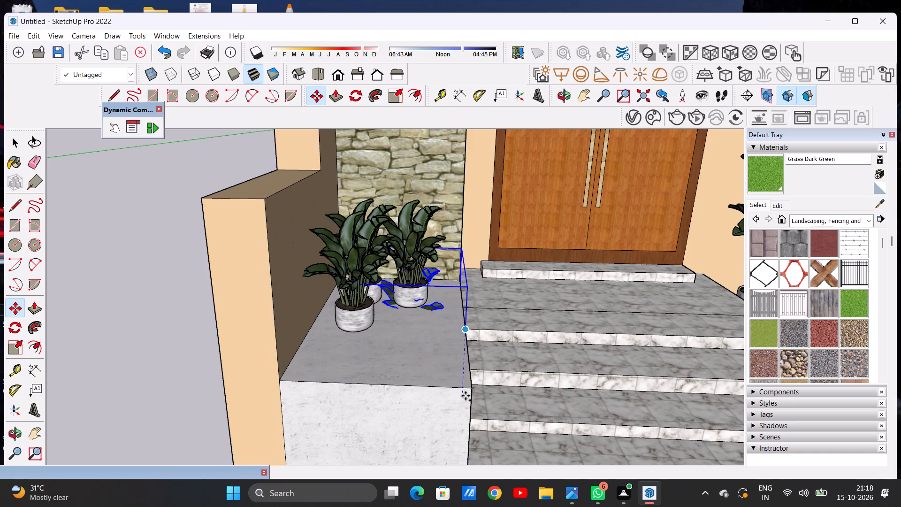
{"action": "left_click", "coordinate": [471, 390]}
{"action": "key", "text": "space"}
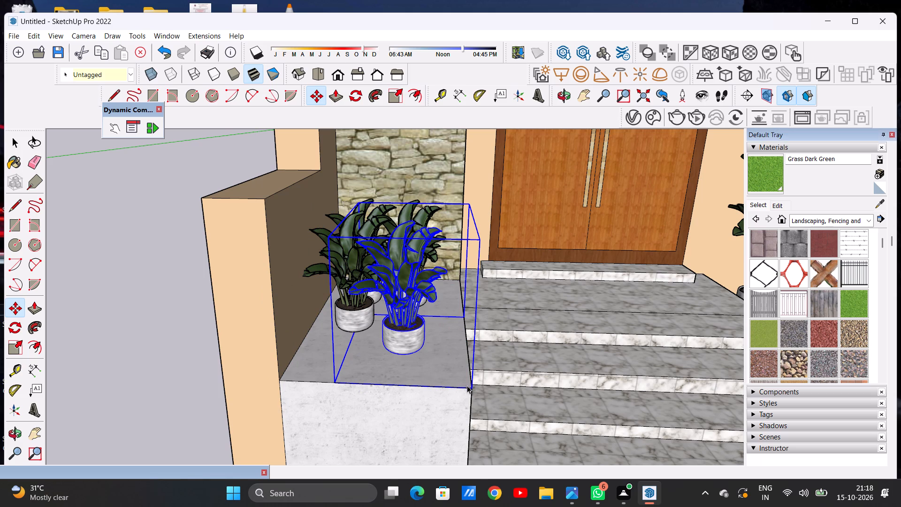
{"action": "left_click", "coordinate": [162, 231]}
Examine the plant group on the ledge up close, and review the whole house from the front and sides.
{"action": "scroll", "coordinate": [395, 260], "scroll_direction": "up", "scroll_amount": 5}
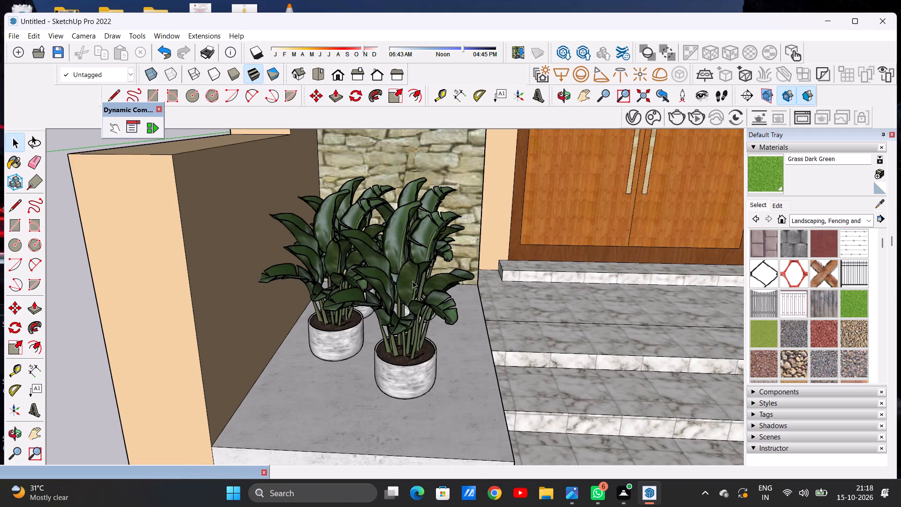
{"action": "scroll", "coordinate": [398, 284], "scroll_direction": "up", "scroll_amount": 5}
{"action": "scroll", "coordinate": [375, 275], "scroll_direction": "down", "scroll_amount": 20}
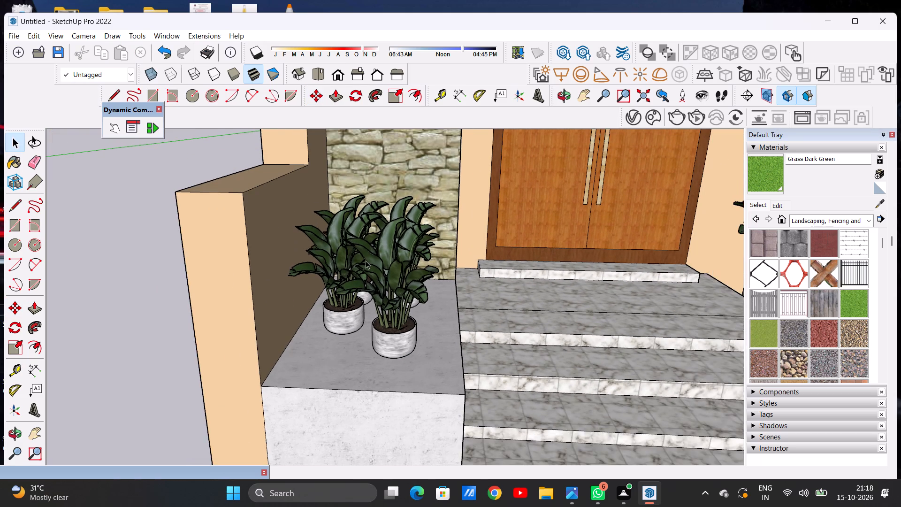
{"action": "middle_click_drag", "start_coordinate": [402, 261], "coordinate": [399, 295]}
{"action": "scroll", "coordinate": [387, 276], "scroll_direction": "down", "scroll_amount": 20}
{"action": "scroll", "coordinate": [387, 276], "scroll_direction": "down", "scroll_amount": 6}
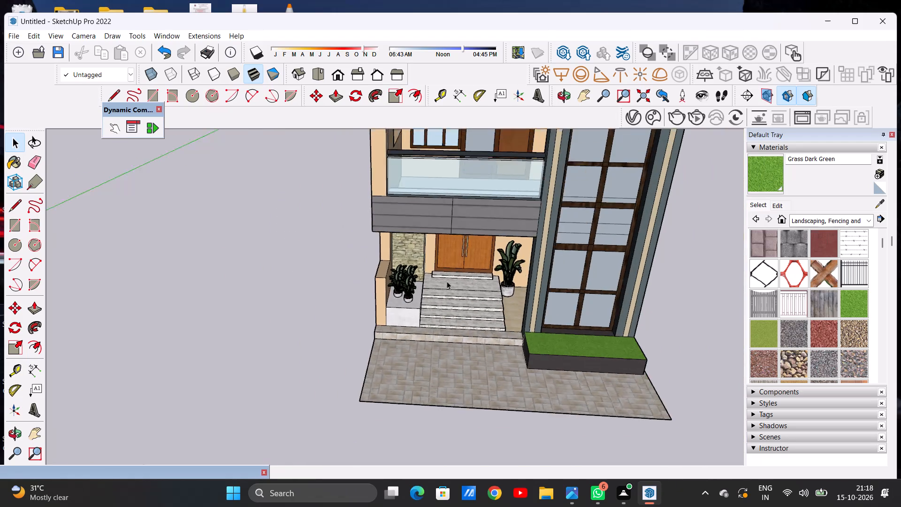
{"action": "scroll", "coordinate": [424, 278], "scroll_direction": "down", "scroll_amount": 6}
{"action": "scroll", "coordinate": [458, 276], "scroll_direction": "up", "scroll_amount": 8}
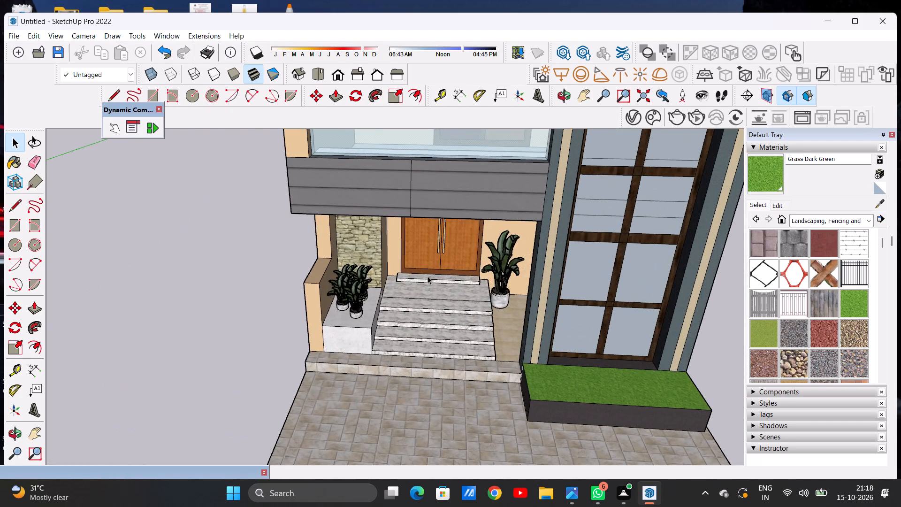
{"action": "scroll", "coordinate": [428, 276], "scroll_direction": "down", "scroll_amount": 6}
{"action": "scroll", "coordinate": [477, 292], "scroll_direction": "up", "scroll_amount": 7}
{"action": "middle_click_drag", "start_coordinate": [543, 248], "coordinate": [140, 223]}
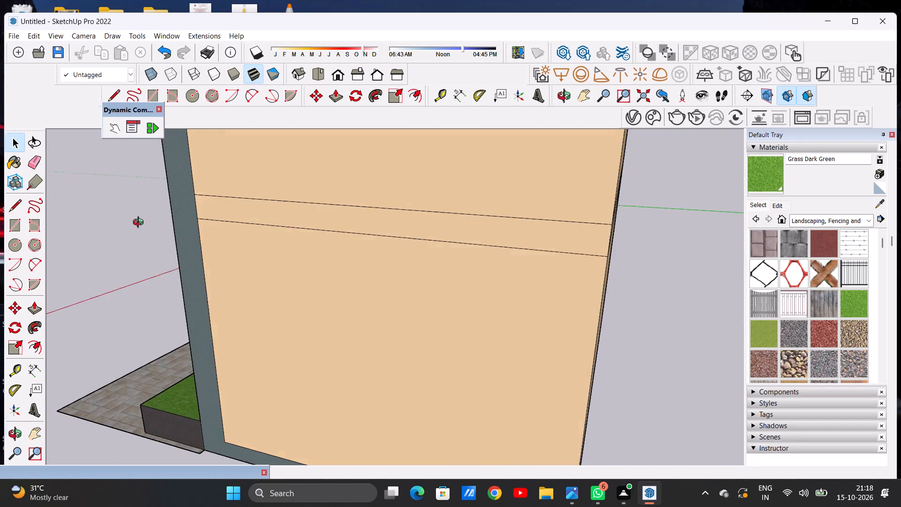
{"action": "middle_click_drag", "start_coordinate": [140, 223], "coordinate": [486, 267]}
{"action": "scroll", "coordinate": [496, 268], "scroll_direction": "down", "scroll_amount": 8}
{"action": "middle_click_drag", "start_coordinate": [313, 273], "coordinate": [385, 266]}
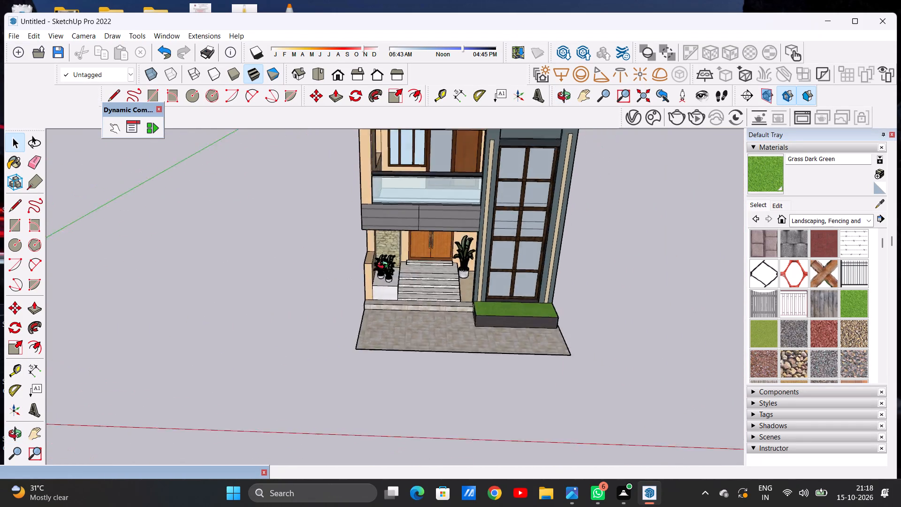
{"action": "middle_click_drag", "start_coordinate": [385, 266], "coordinate": [584, 221]}
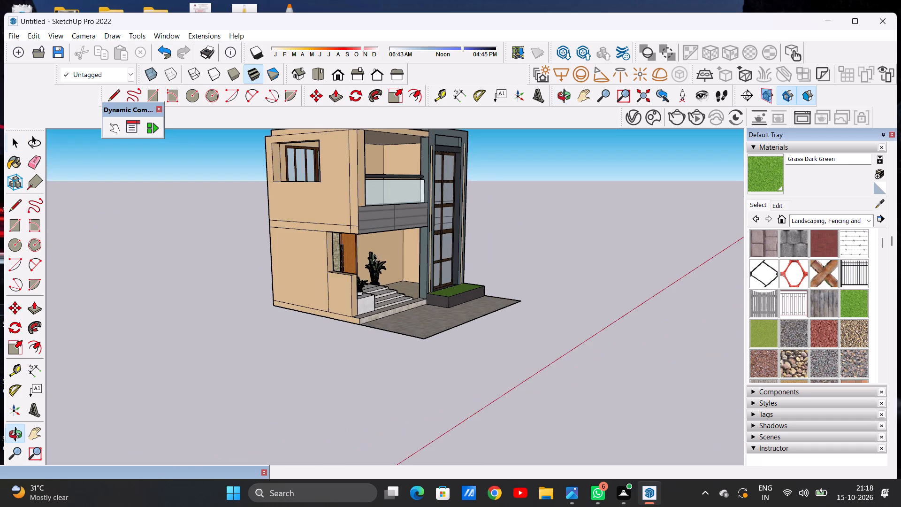
Examine the finished house from the side, from above and from the front, including the entrance plants, marble steps and grass-topped planter box.
{"action": "middle_click_drag", "start_coordinate": [262, 263], "coordinate": [228, 299]}
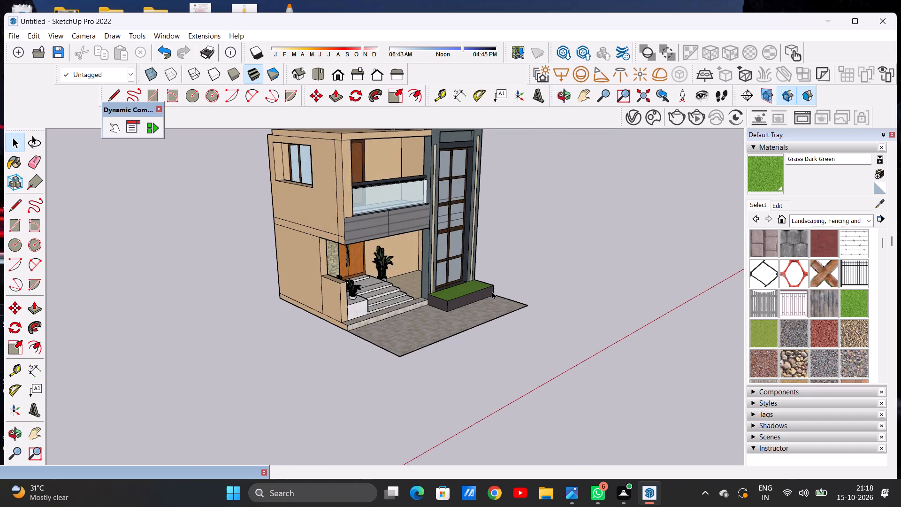
{"action": "middle_click_drag", "start_coordinate": [403, 301], "coordinate": [238, 291]}
{"action": "scroll", "coordinate": [379, 304], "scroll_direction": "down", "scroll_amount": 4}
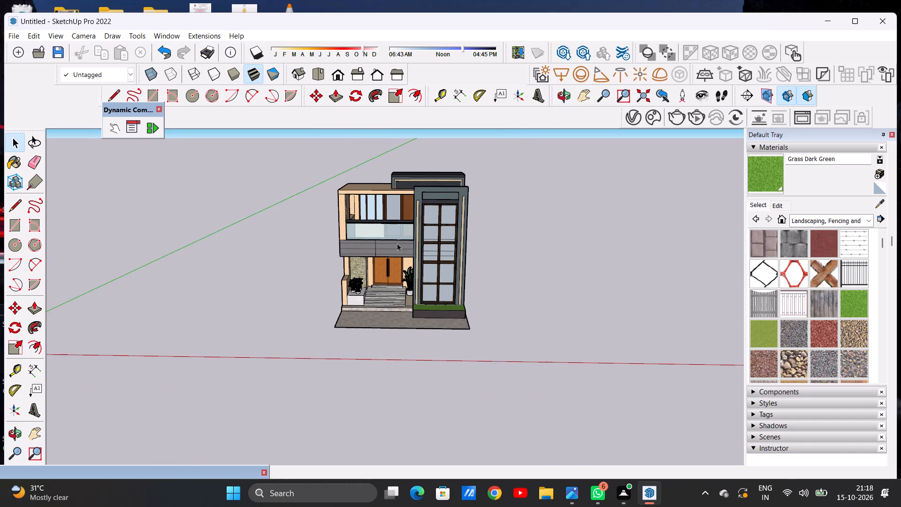
{"action": "scroll", "coordinate": [404, 215], "scroll_direction": "up", "scroll_amount": 5}
{"action": "middle_click_drag", "start_coordinate": [538, 210], "coordinate": [496, 265]}
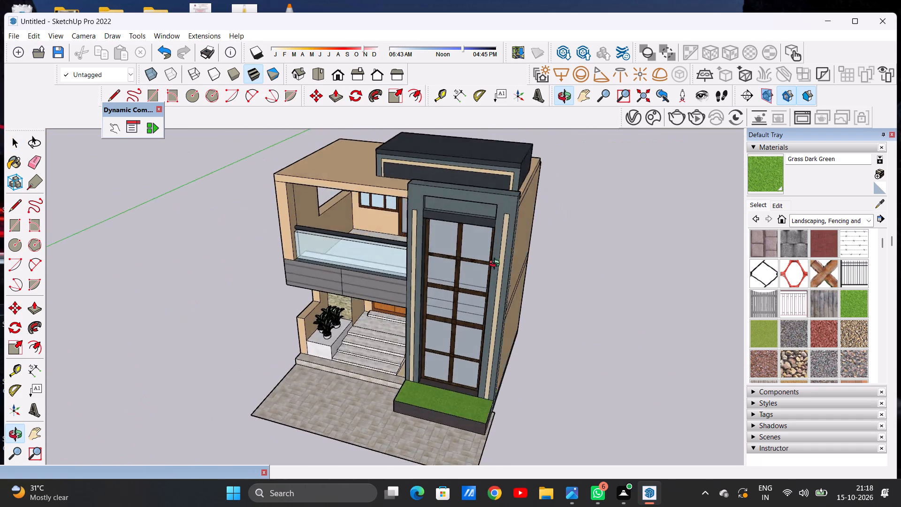
{"action": "middle_click_drag", "start_coordinate": [496, 265], "coordinate": [555, 252]}
{"action": "scroll", "coordinate": [345, 213], "scroll_direction": "up", "scroll_amount": 7}
{"action": "scroll", "coordinate": [353, 222], "scroll_direction": "down", "scroll_amount": 12}
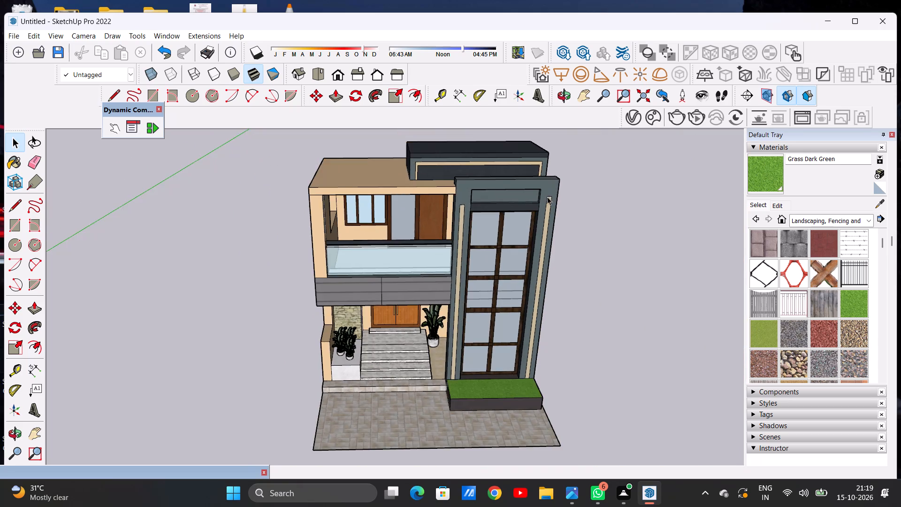
{"action": "middle_click_drag", "start_coordinate": [473, 223], "coordinate": [486, 233]}
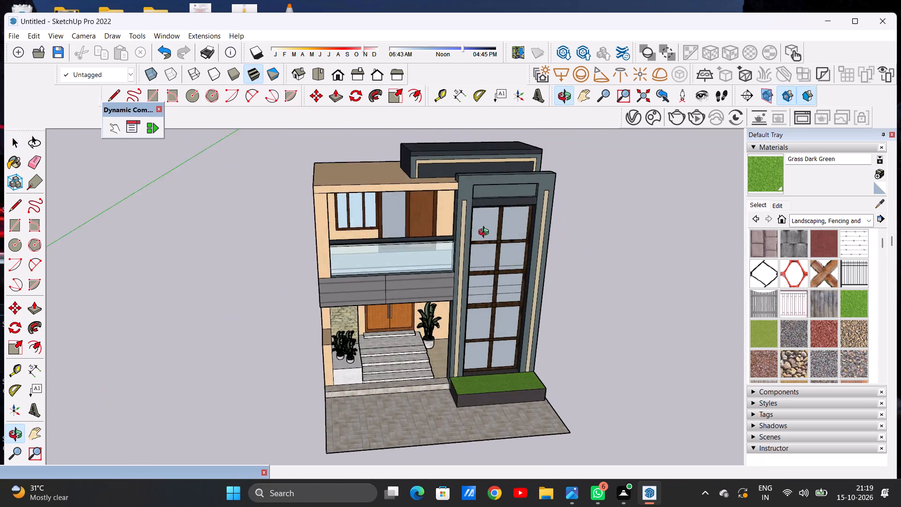
{"action": "middle_click_drag", "start_coordinate": [486, 233], "coordinate": [427, 197]}
{"action": "scroll", "coordinate": [430, 297], "scroll_direction": "down", "scroll_amount": 3}
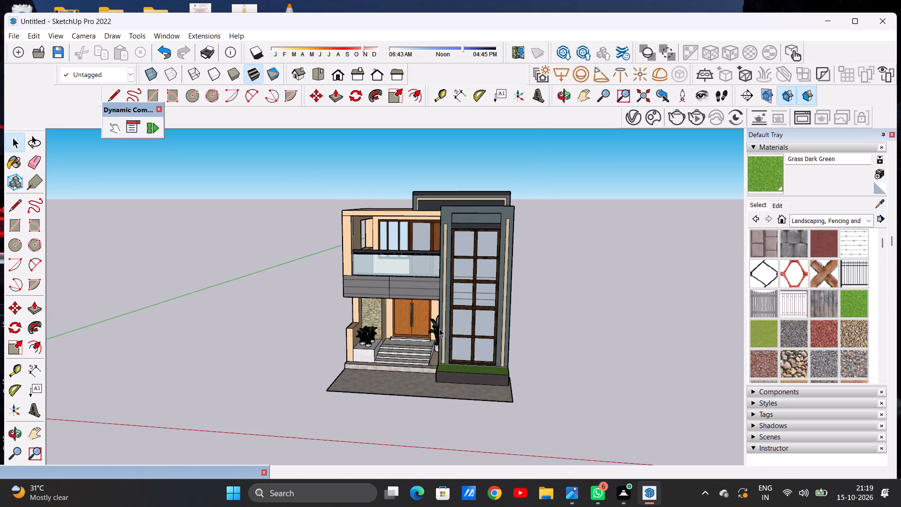
{"action": "scroll", "coordinate": [442, 326], "scroll_direction": "up", "scroll_amount": 3}
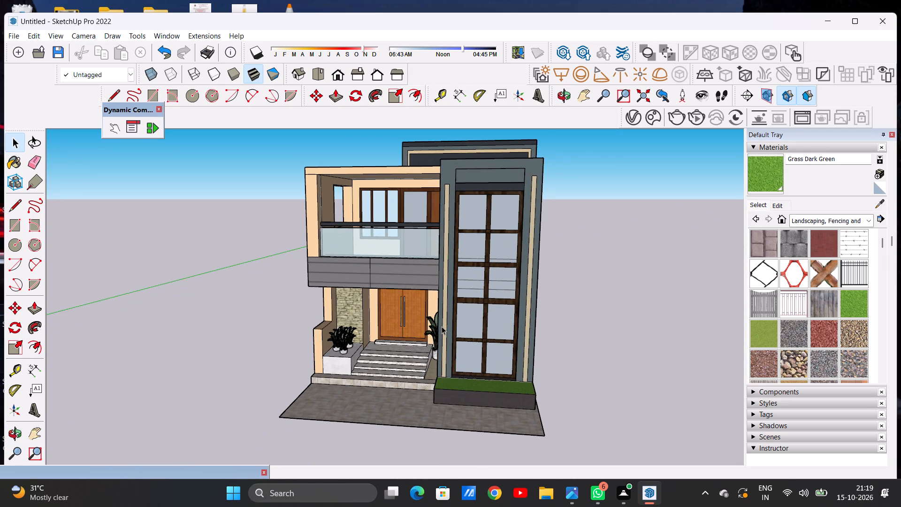
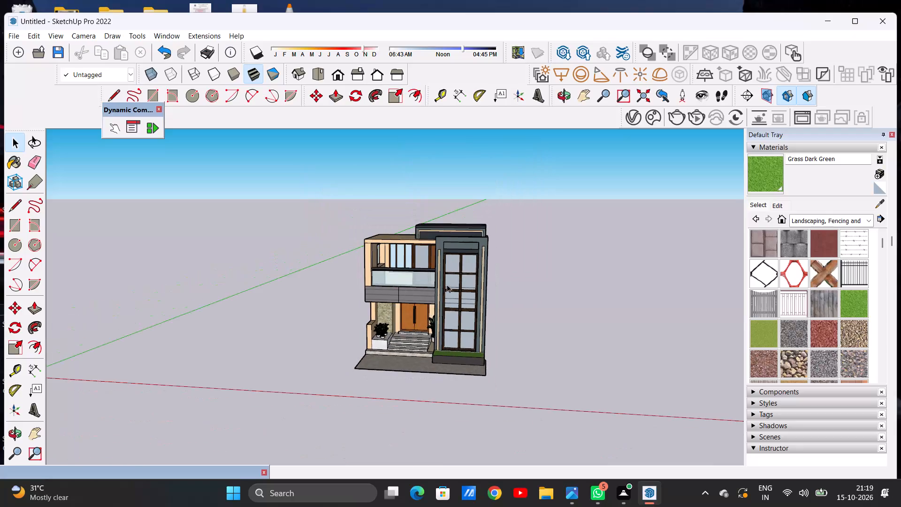
Save the house model as a SketchUp file named SAILU 02 in the Documents folder.
{"action": "scroll", "coordinate": [448, 283], "scroll_direction": "up", "scroll_amount": 4}
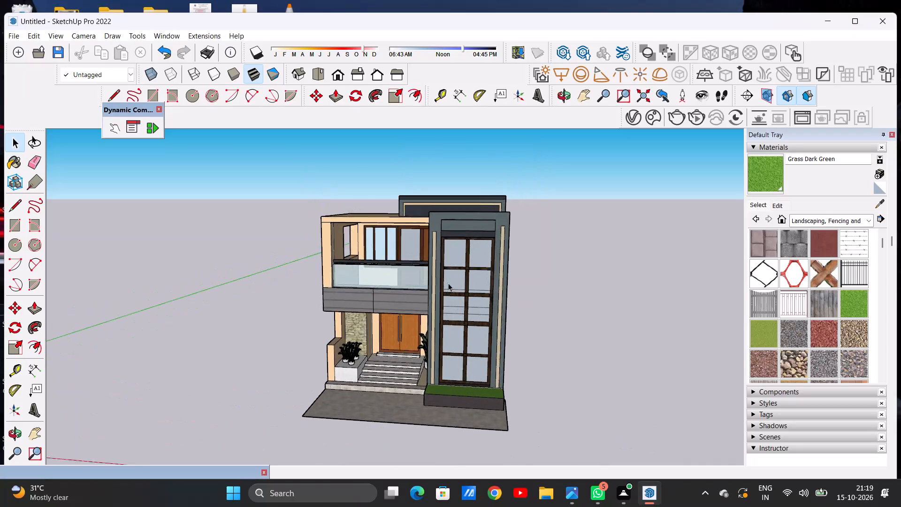
{"action": "scroll", "coordinate": [448, 283], "scroll_direction": "up", "scroll_amount": 2}
{"action": "middle_click_drag", "start_coordinate": [522, 253], "coordinate": [496, 268]}
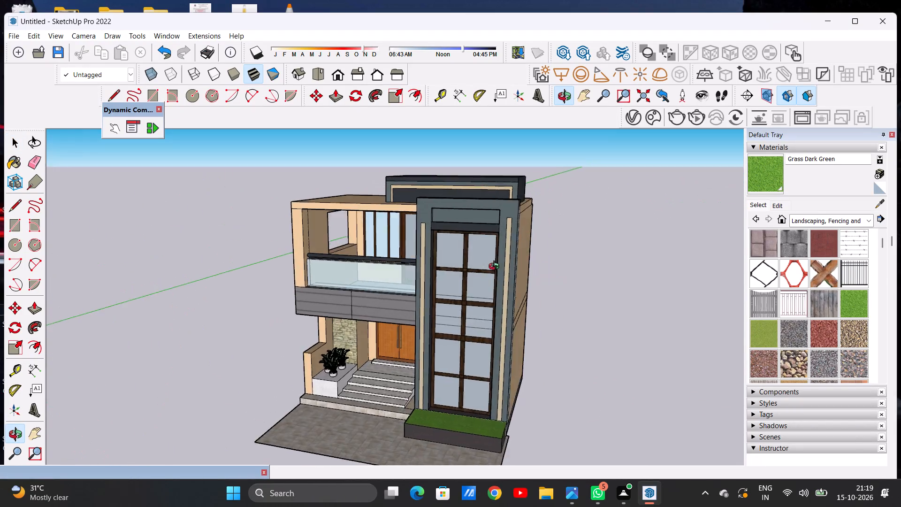
{"action": "middle_click_drag", "start_coordinate": [496, 268], "coordinate": [515, 258]}
{"action": "scroll", "coordinate": [448, 251], "scroll_direction": "down", "scroll_amount": 5}
{"action": "scroll", "coordinate": [452, 271], "scroll_direction": "up", "scroll_amount": 3}
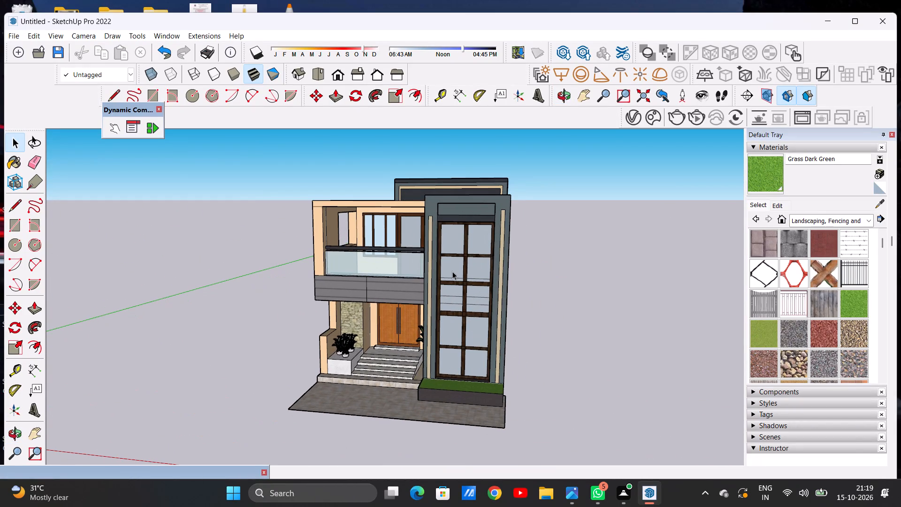
{"action": "scroll", "coordinate": [339, 308], "scroll_direction": "up", "scroll_amount": 3}
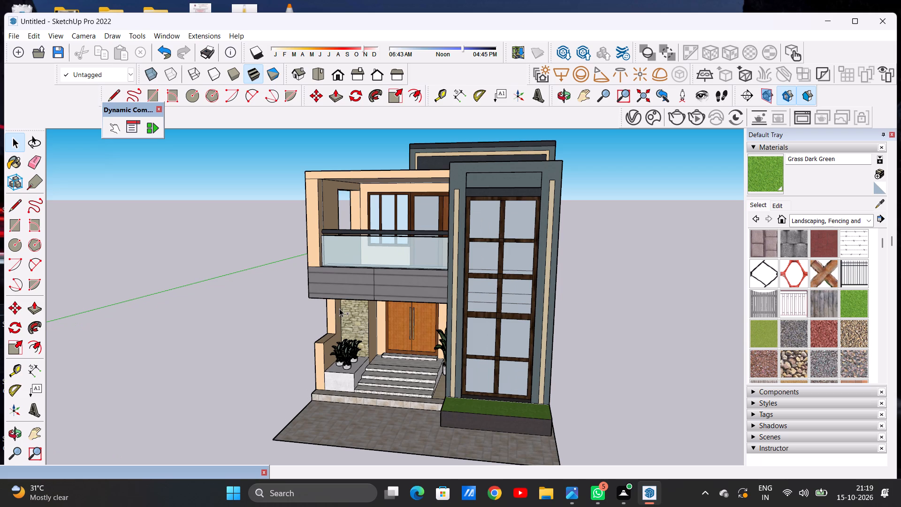
{"action": "key", "text": "ctrl+s"}
{"action": "key", "text": "BackSpace"}
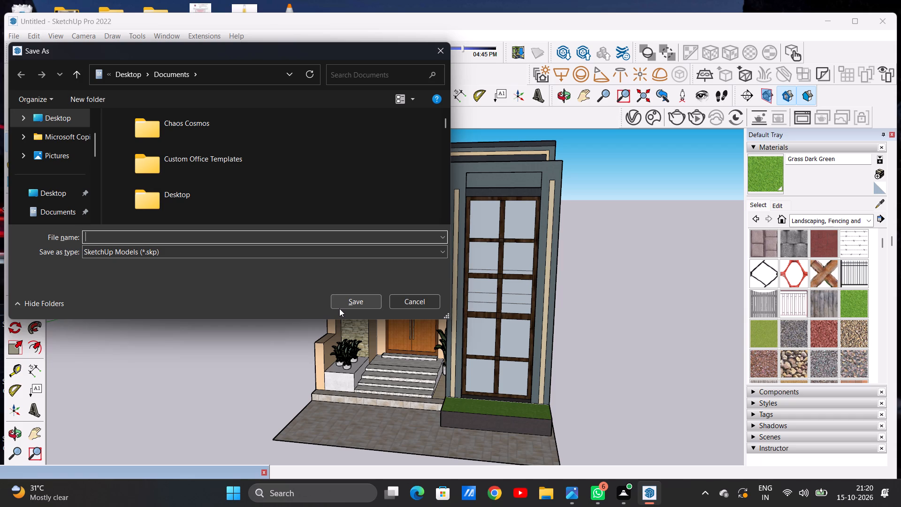
{"action": "type", "text": "SAILU"}
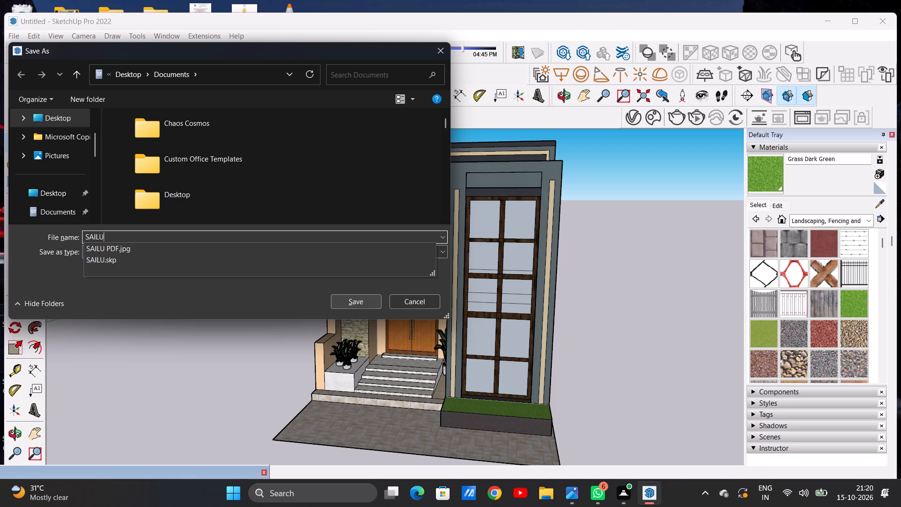
{"action": "key", "text": "space"}
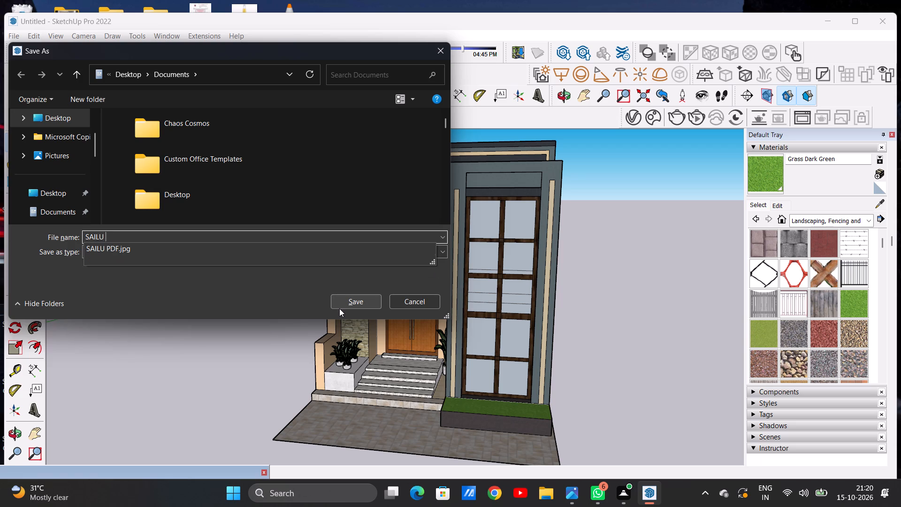
{"action": "type", "text": "02"}
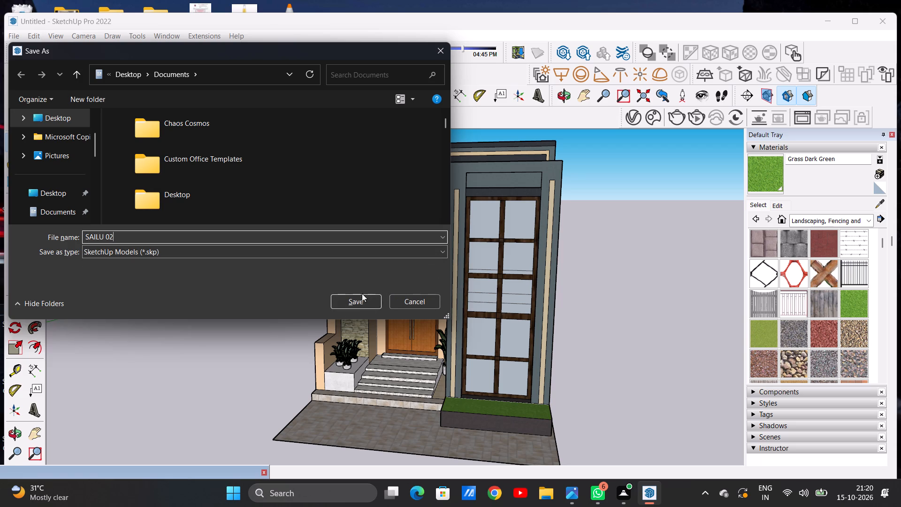
{"action": "left_click", "coordinate": [352, 301]}
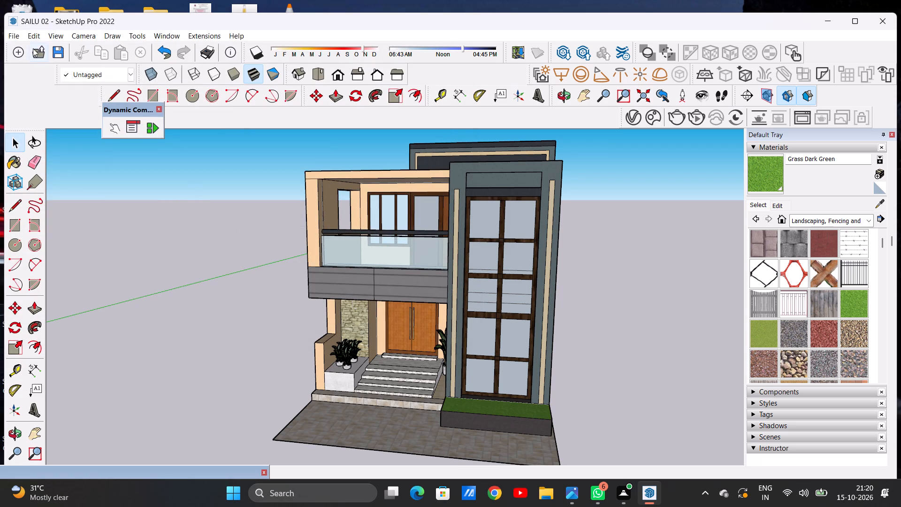
Export the current front view of the house as a JPEG 2D graphic named SAILU 02 PDF in the Downloads folder.
{"action": "left_click", "coordinate": [14, 38]}
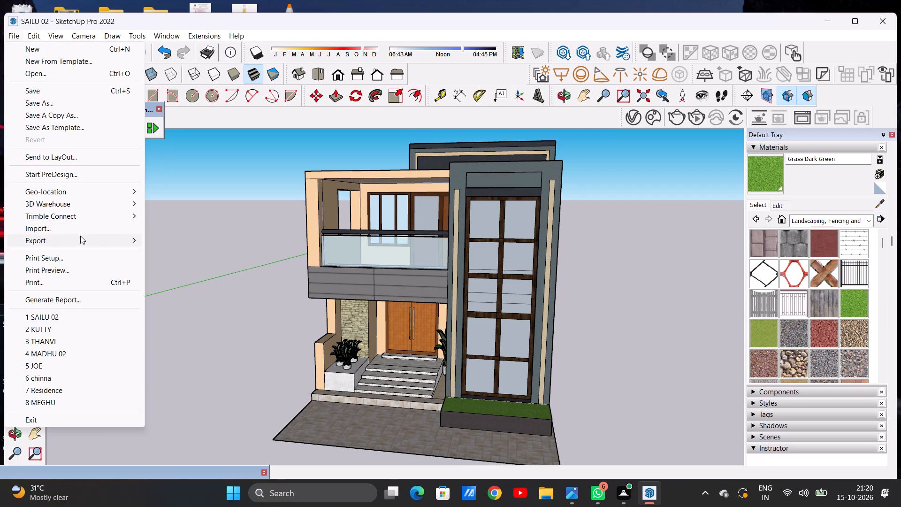
{"action": "left_click", "coordinate": [161, 257]}
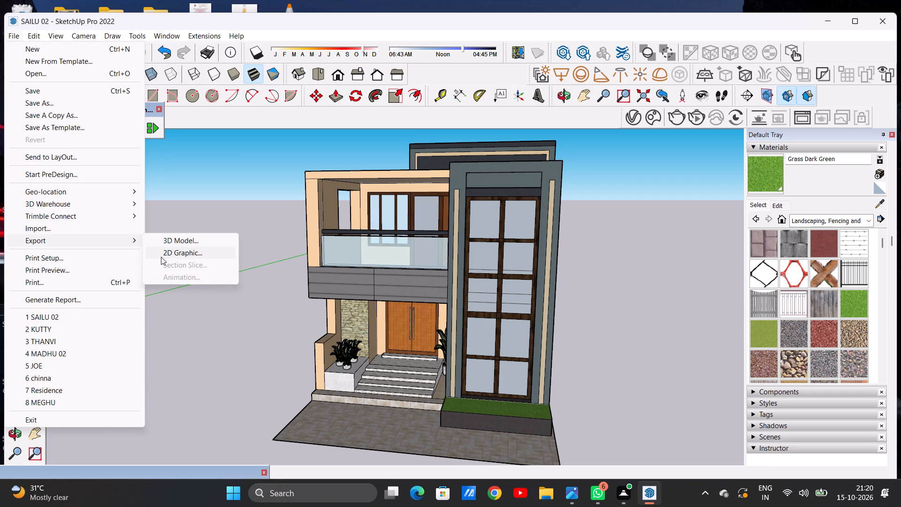
{"action": "left_click", "coordinate": [156, 234]}
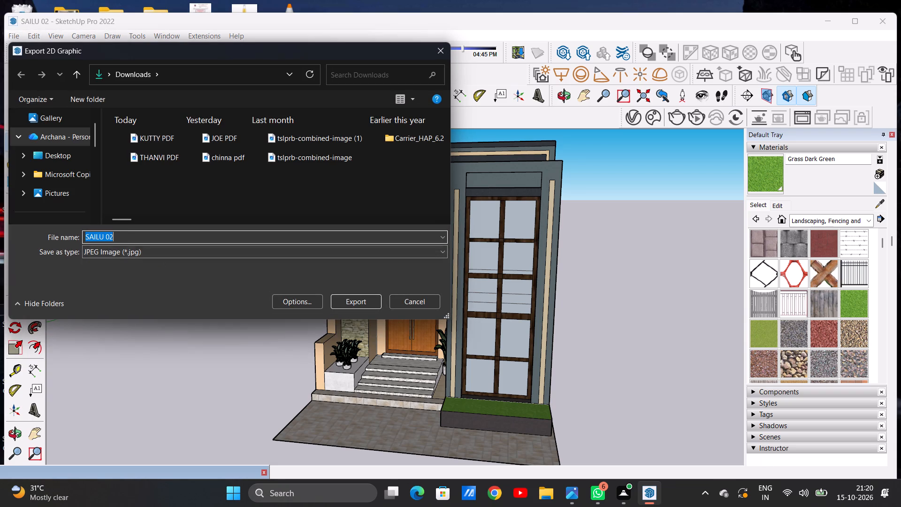
{"action": "key", "text": "space"}
{"action": "type", "text": "PDF"}
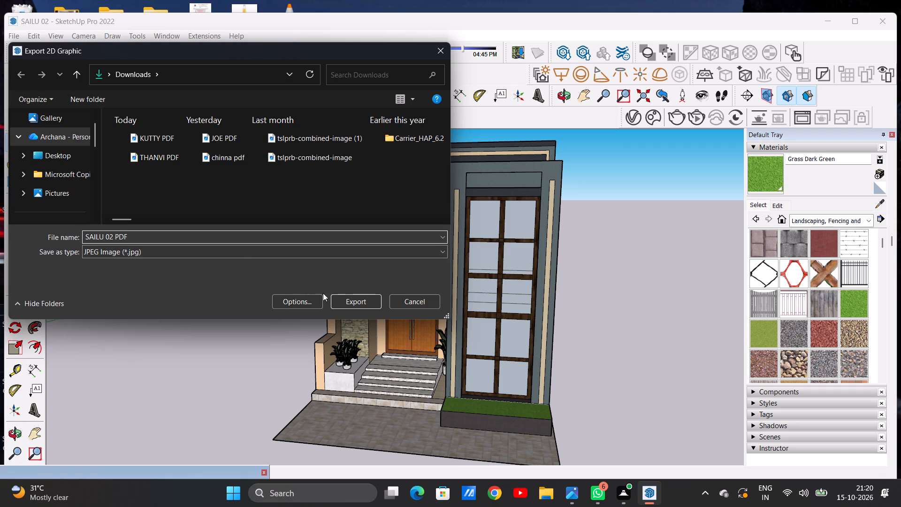
{"action": "left_click", "coordinate": [351, 302]}
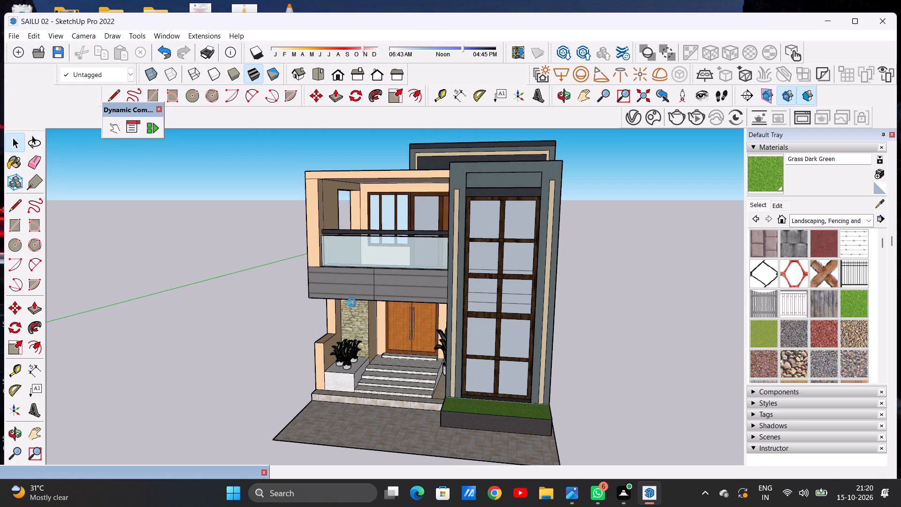